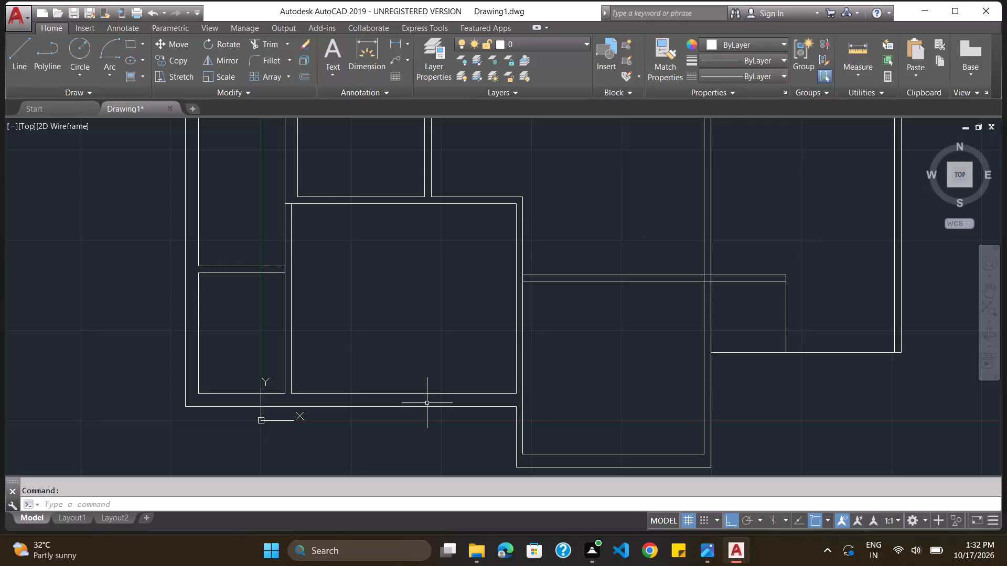
Offset the outer wall line below the large lower-left room 5' downward, outside the building.
key("Escape")
left_click(279, 499)
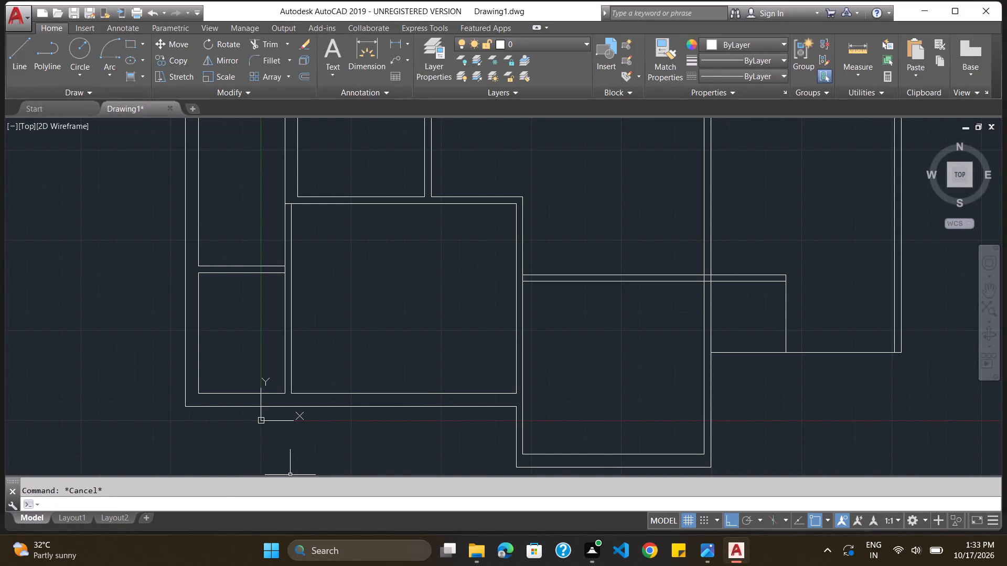
key("o")
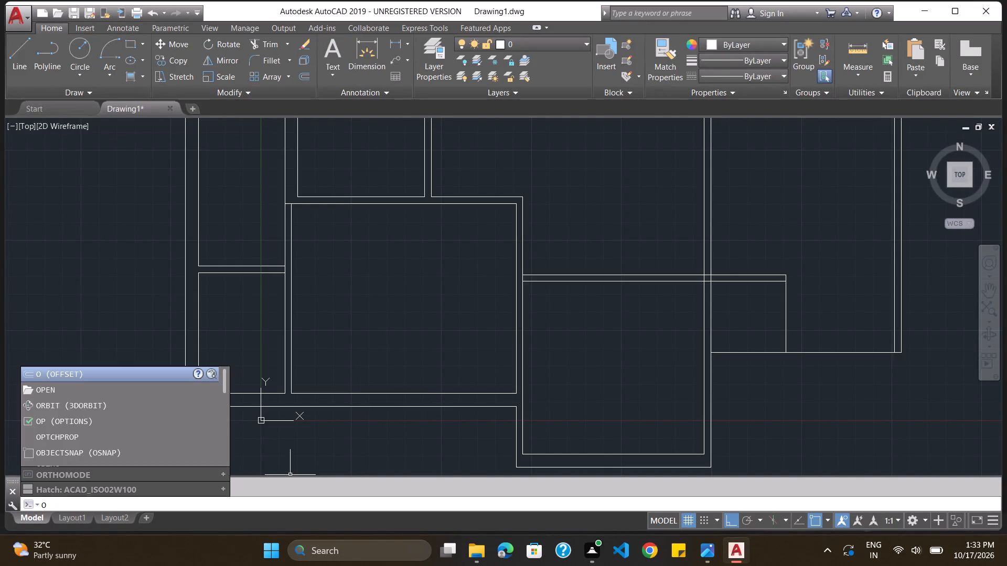
type("ff")
key("Return")
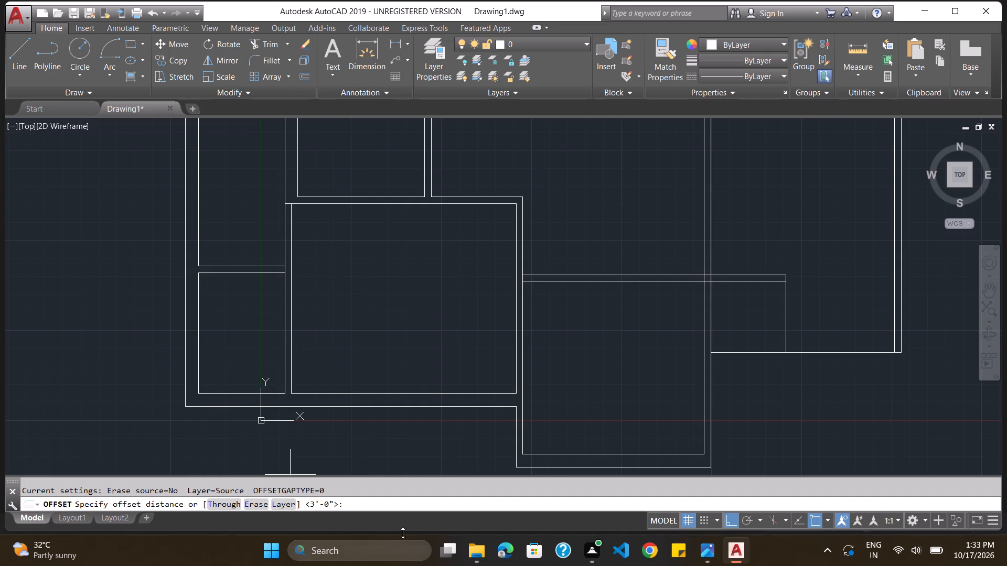
key("5")
key("apostrophe")
key("Return")
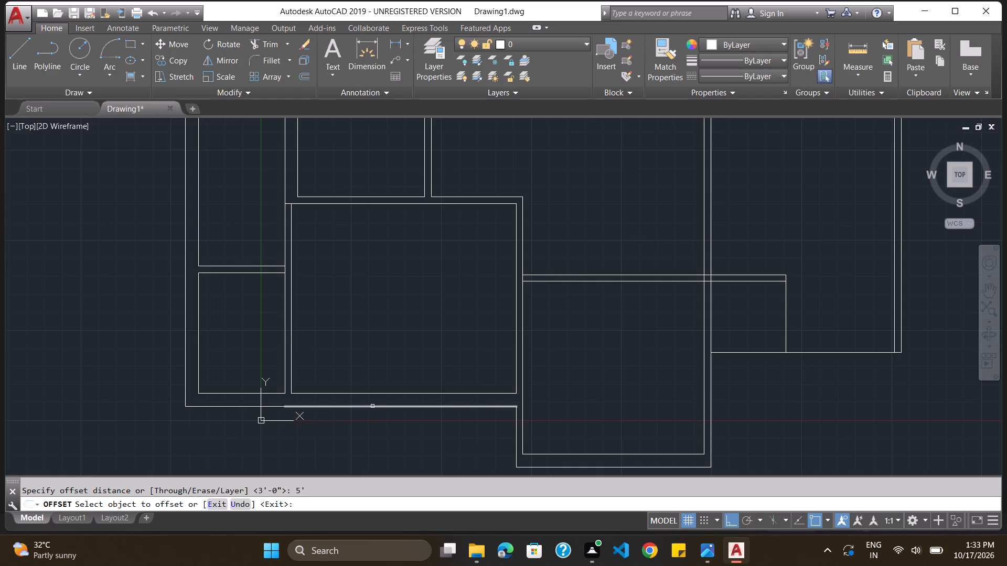
left_click(372, 406)
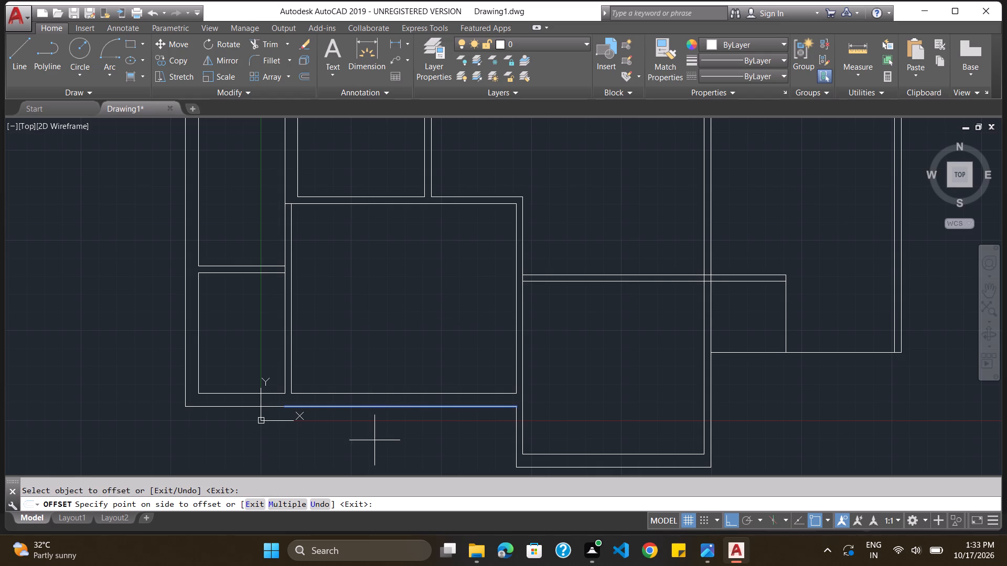
scroll(374, 448, "down", 1, "ctrl")
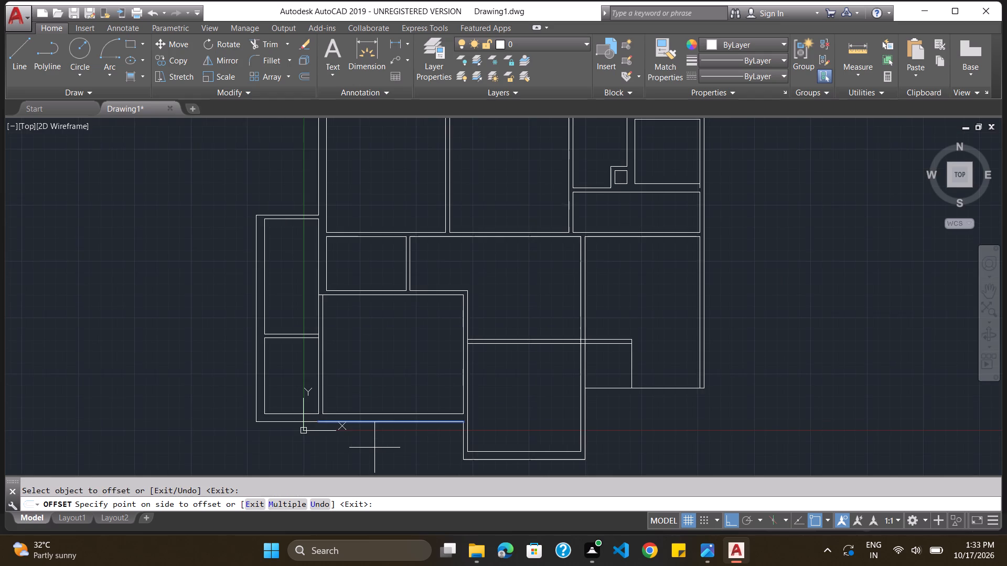
scroll(374, 448, "down", 1, "ctrl")
scroll(374, 448, "up", 1, "ctrl")
scroll(374, 448, "down", 3, "ctrl")
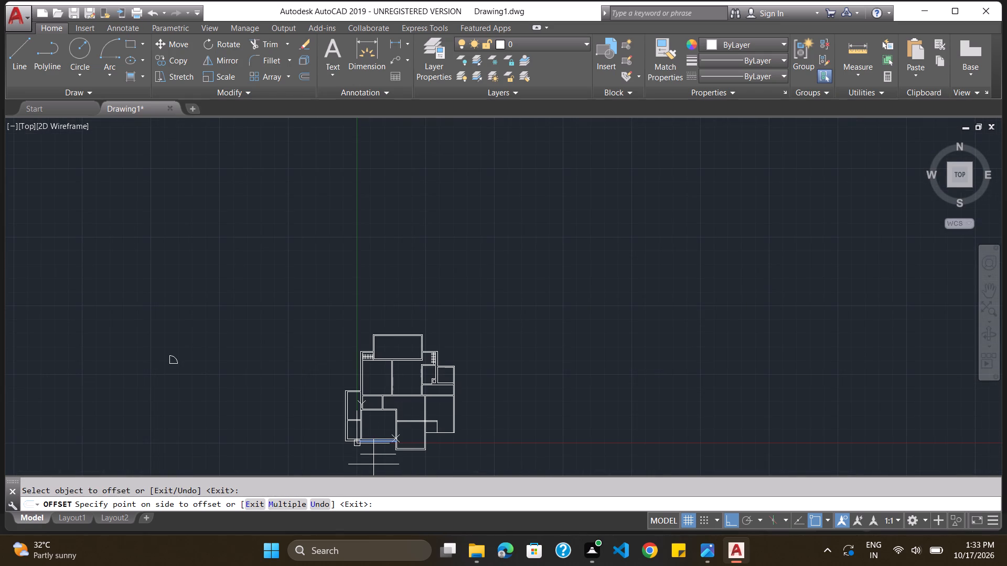
left_click(373, 464)
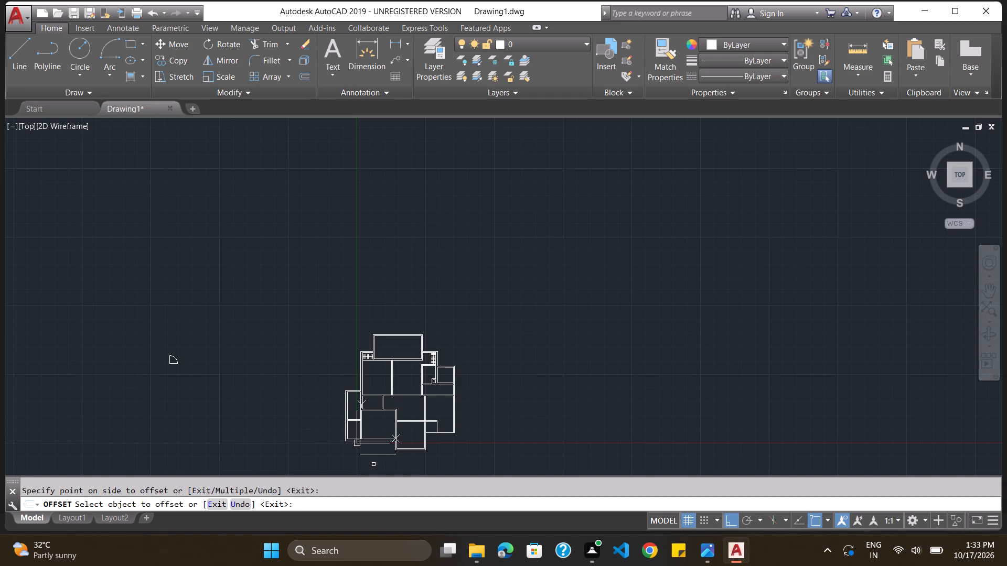
scroll(373, 464, "up", 3, "ctrl")
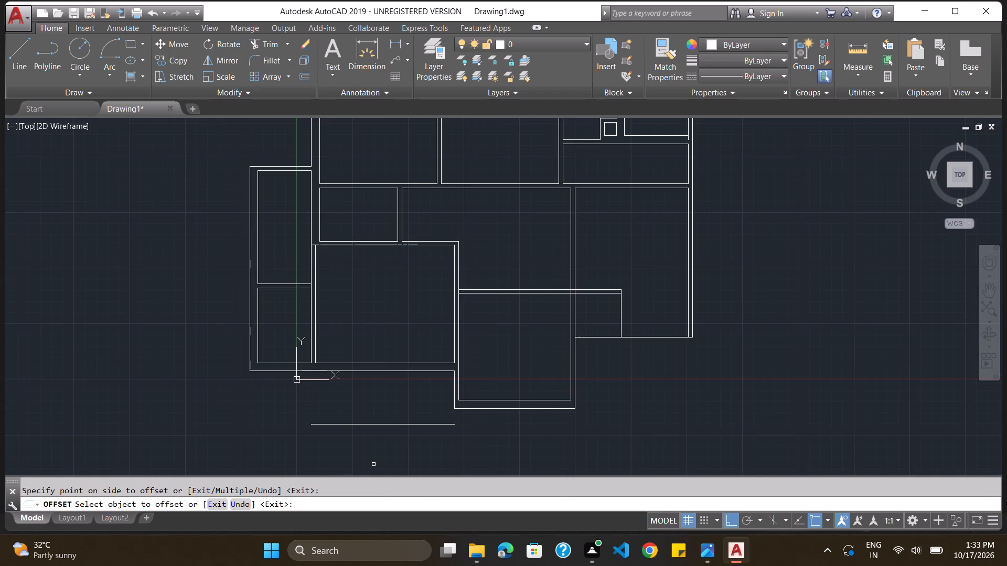
scroll(373, 464, "up", 2, "ctrl")
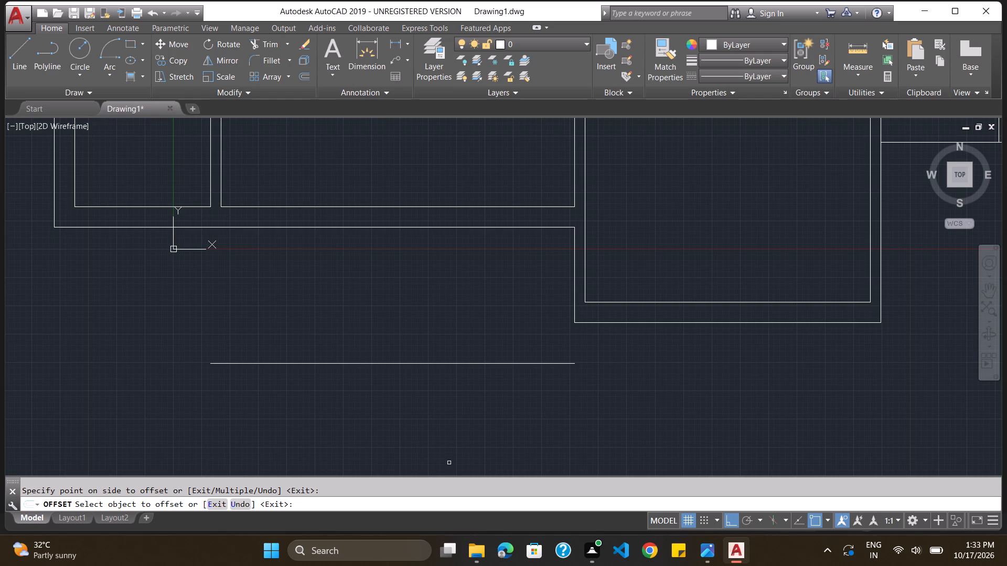
left_click(431, 505)
key("Escape")
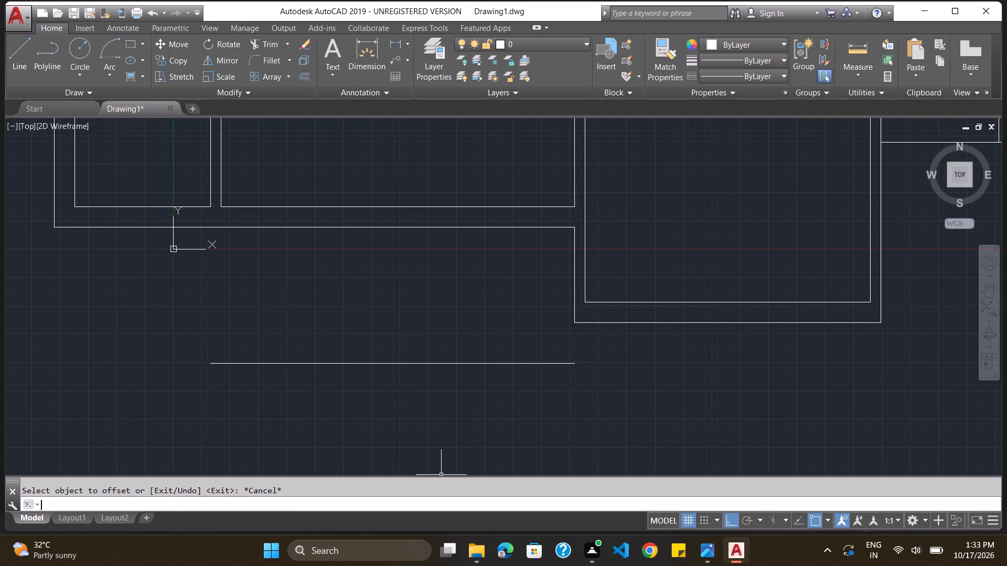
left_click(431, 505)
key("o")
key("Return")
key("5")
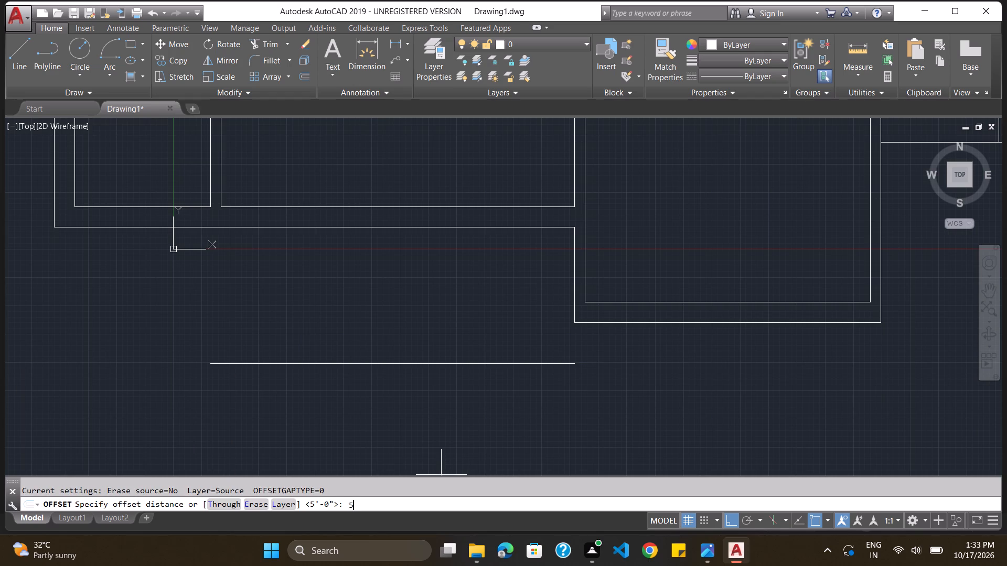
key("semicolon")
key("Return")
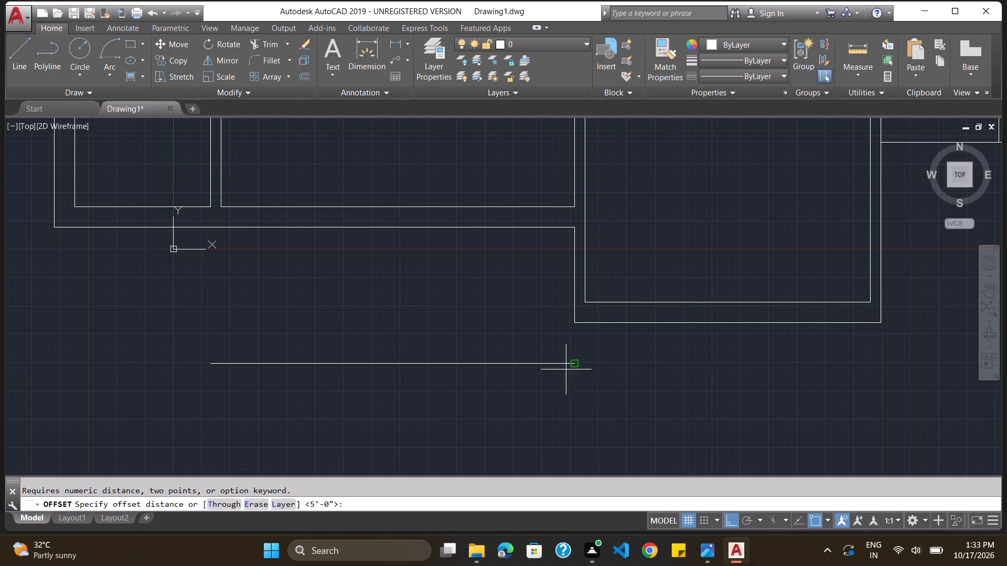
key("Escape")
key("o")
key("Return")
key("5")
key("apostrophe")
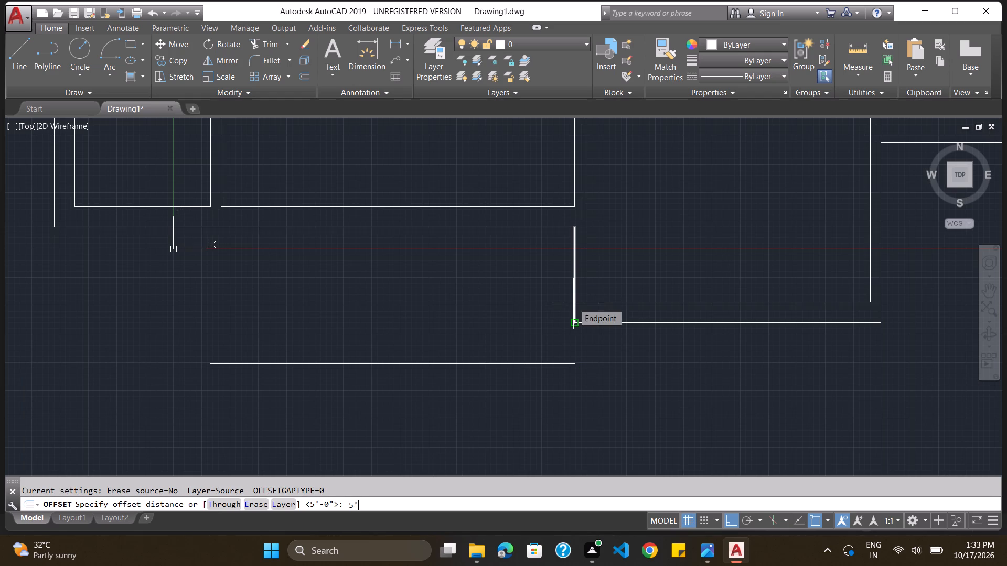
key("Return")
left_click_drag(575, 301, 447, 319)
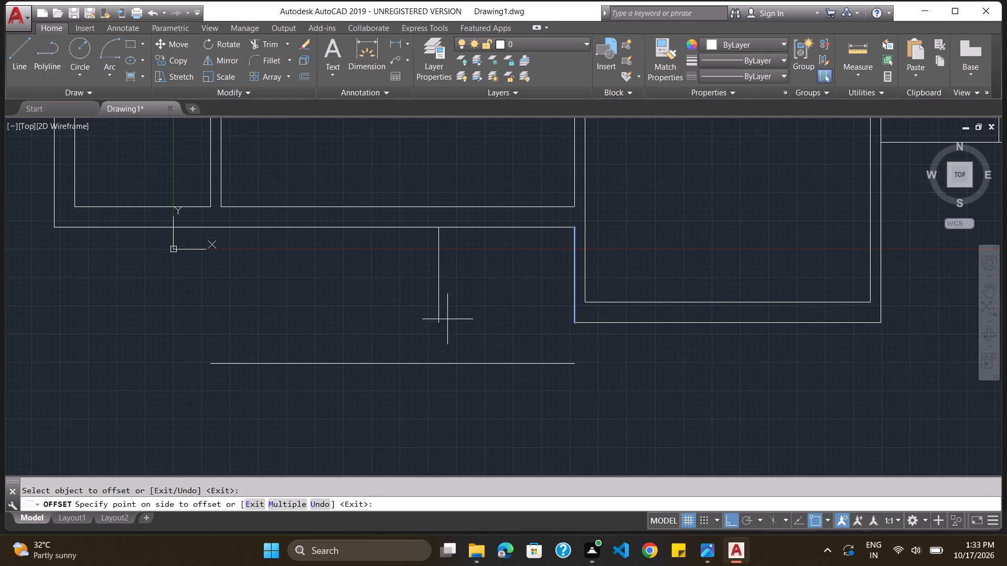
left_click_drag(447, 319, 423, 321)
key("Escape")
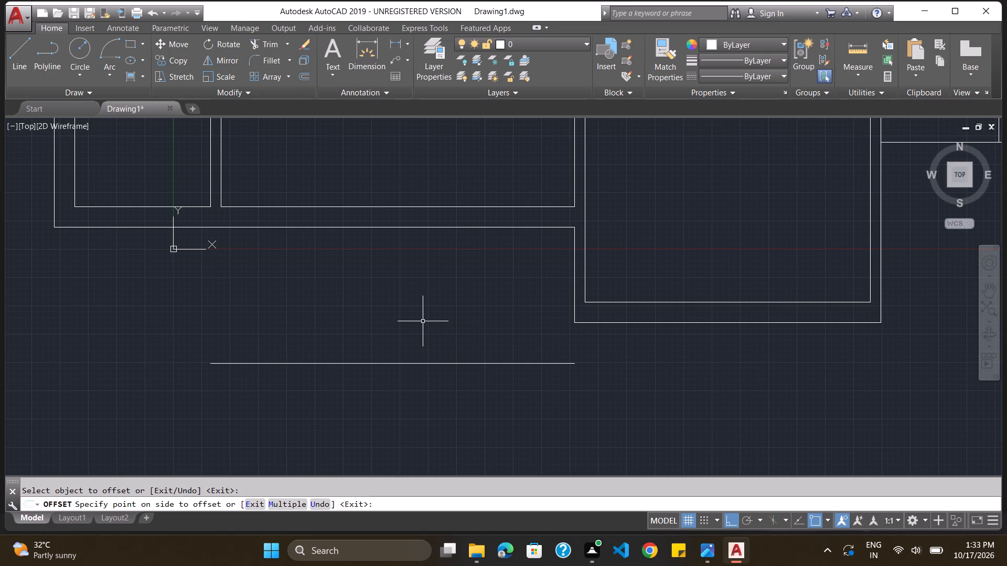
Offset the short vertical outer wall line at the step between the two lower rooms 10' to the left.
key("o")
key("Return")
type("10")
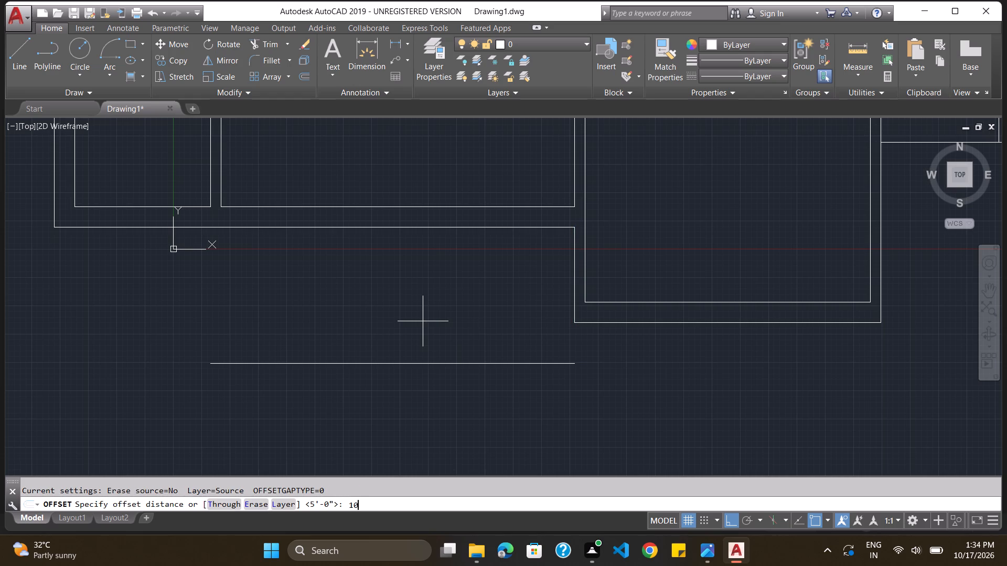
key("apostrophe")
key("Return")
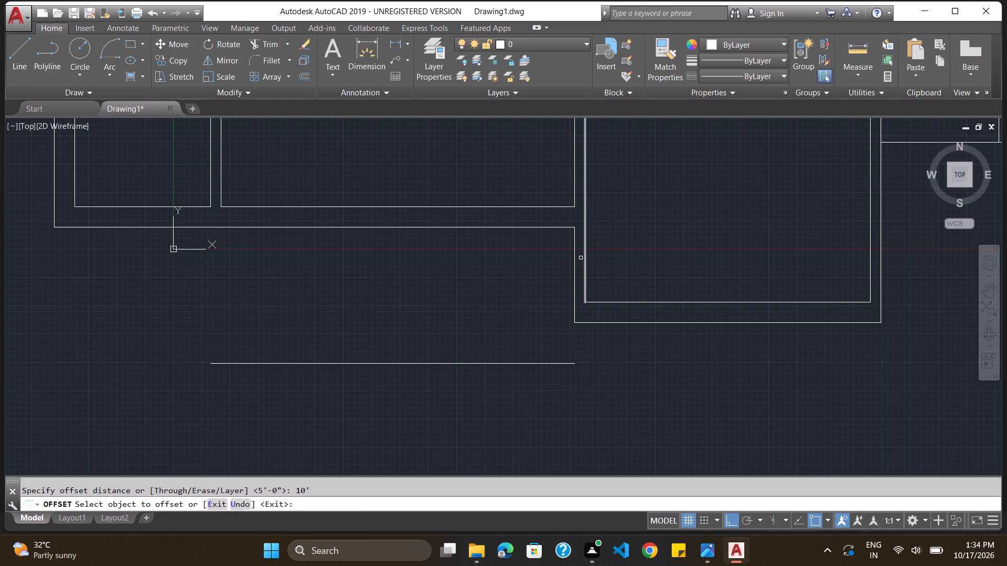
left_click_drag(574, 265, 409, 292)
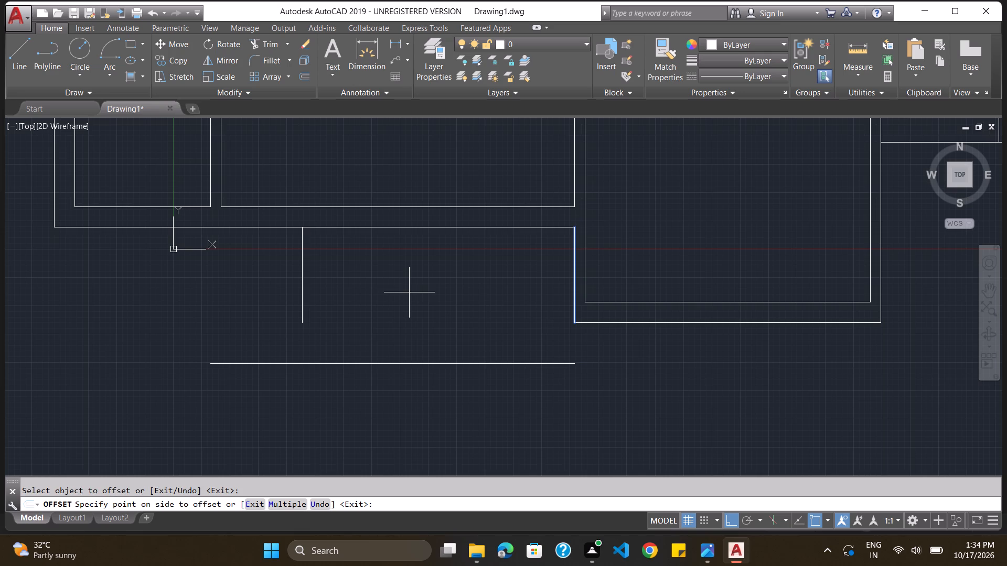
left_click(409, 292)
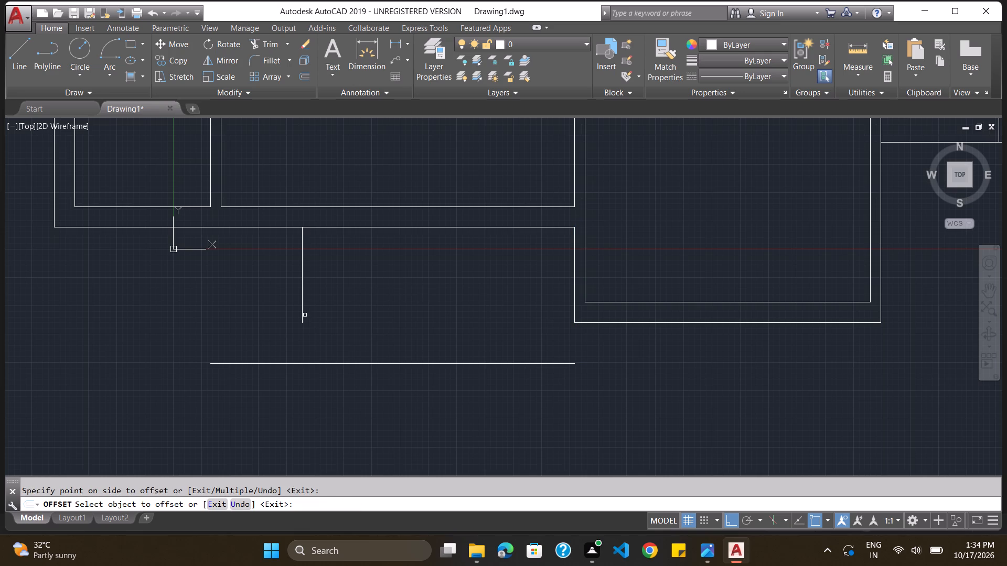
key("grave")
key("Escape")
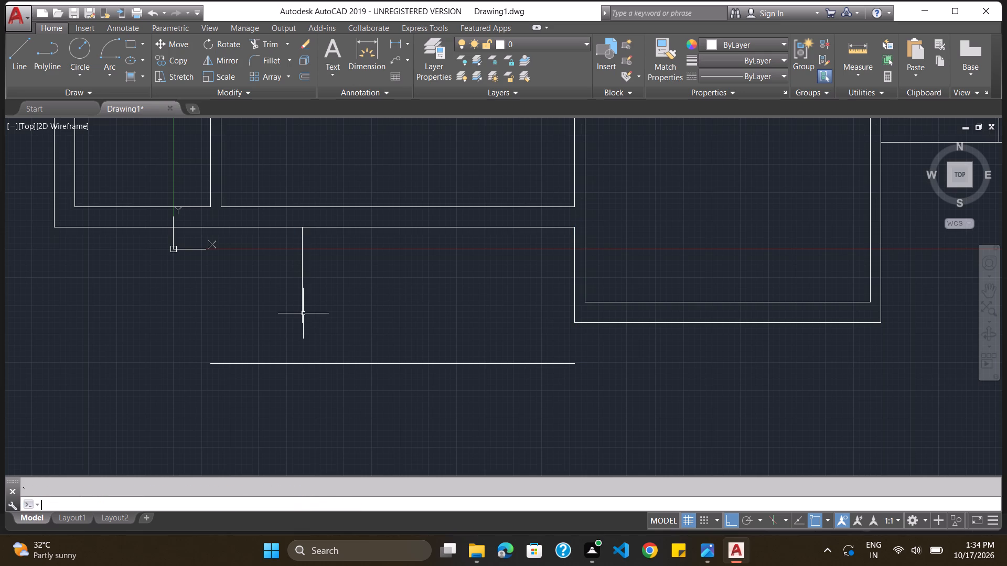
Extend the new vertical line down to the lower offset line and remove that line's overhang left of the corner.
type("trim")
key("Return")
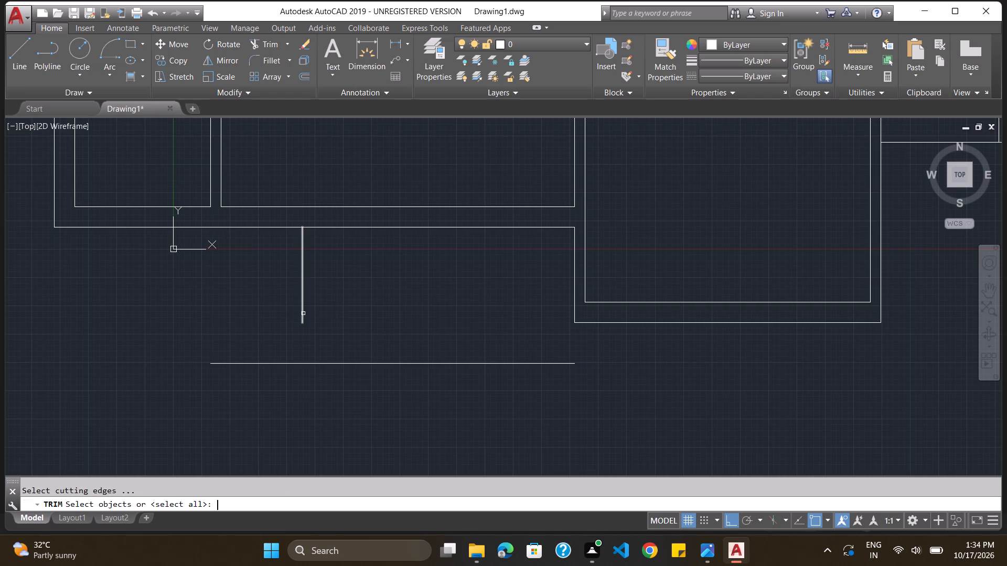
key("Return")
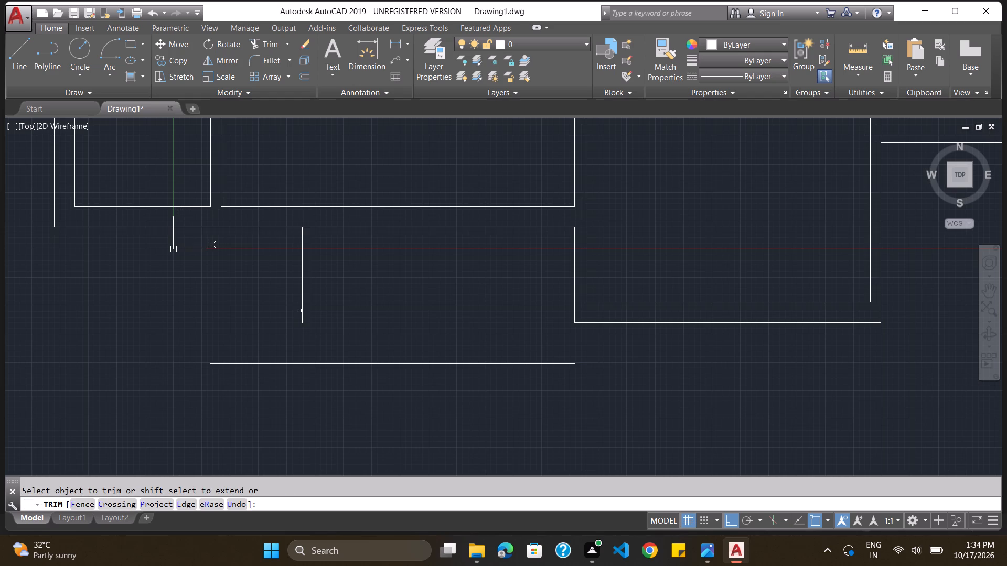
left_click(301, 309, "shift")
left_click(273, 364)
left_click(217, 365)
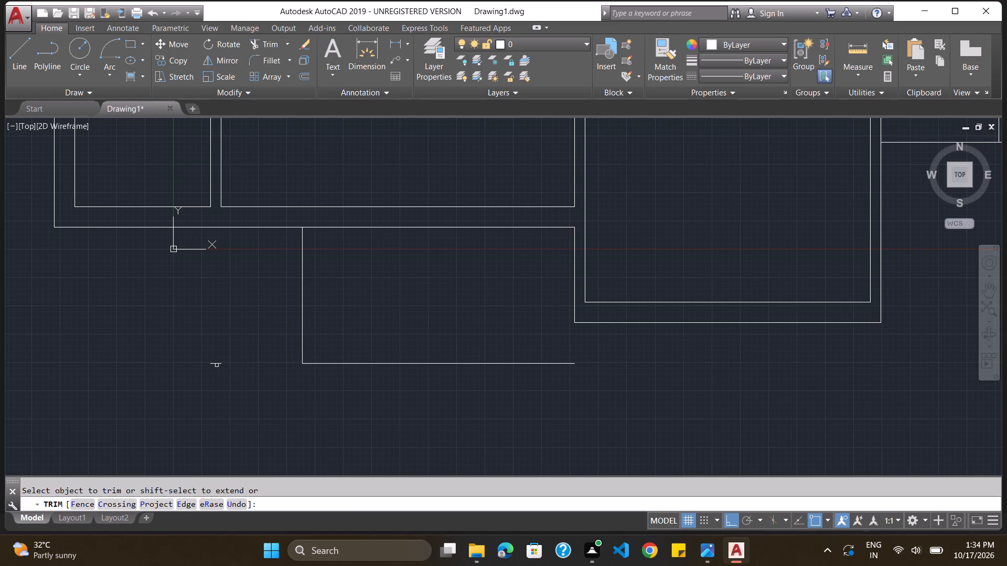
key("Escape")
left_click(217, 365)
key("Delete")
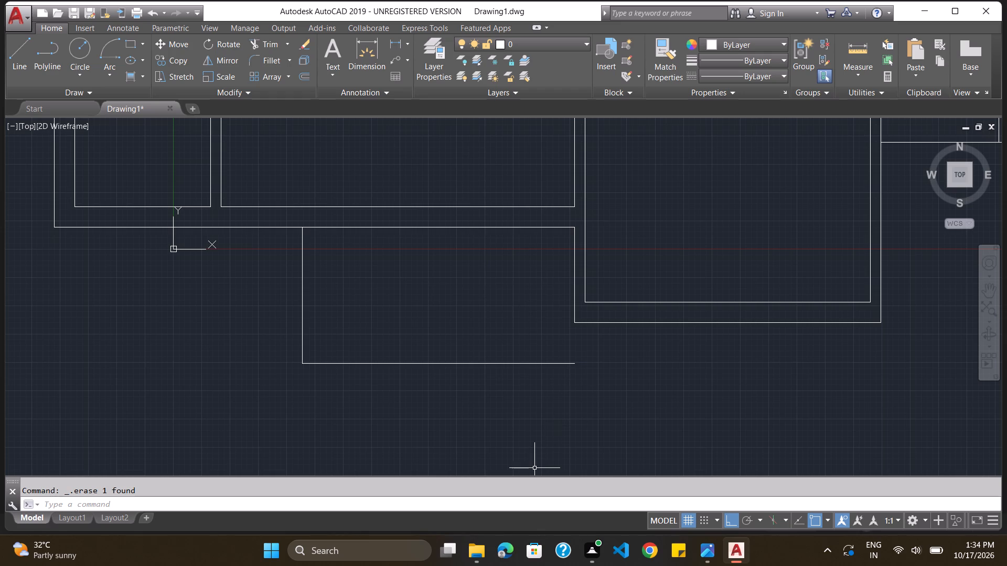
Offset the bottom outer wall line of the projecting lower-right room 3' downward, outside the building.
left_click(516, 507)
key("Escape")
key("o")
key("Return")
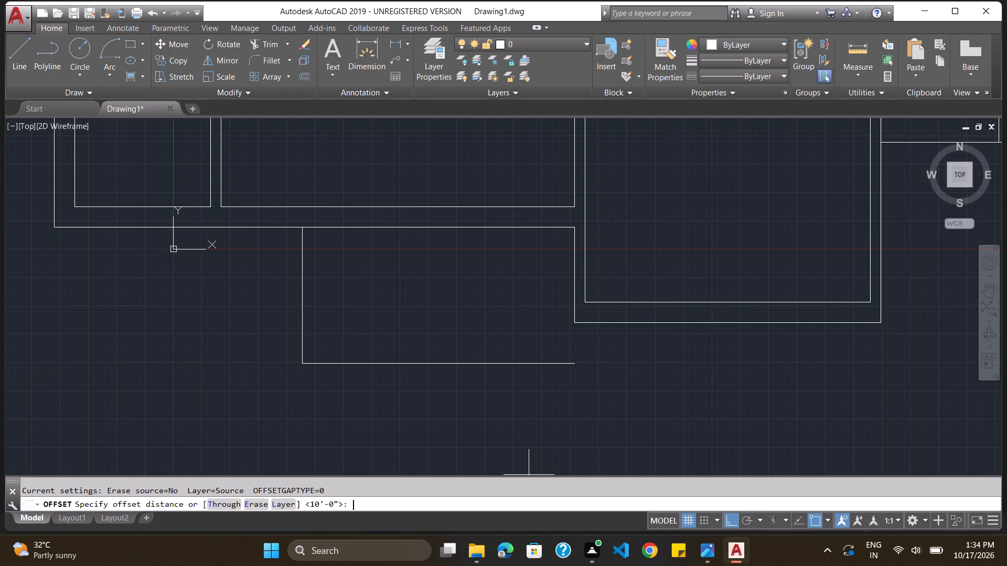
key("3")
key("apostrophe")
key("Return")
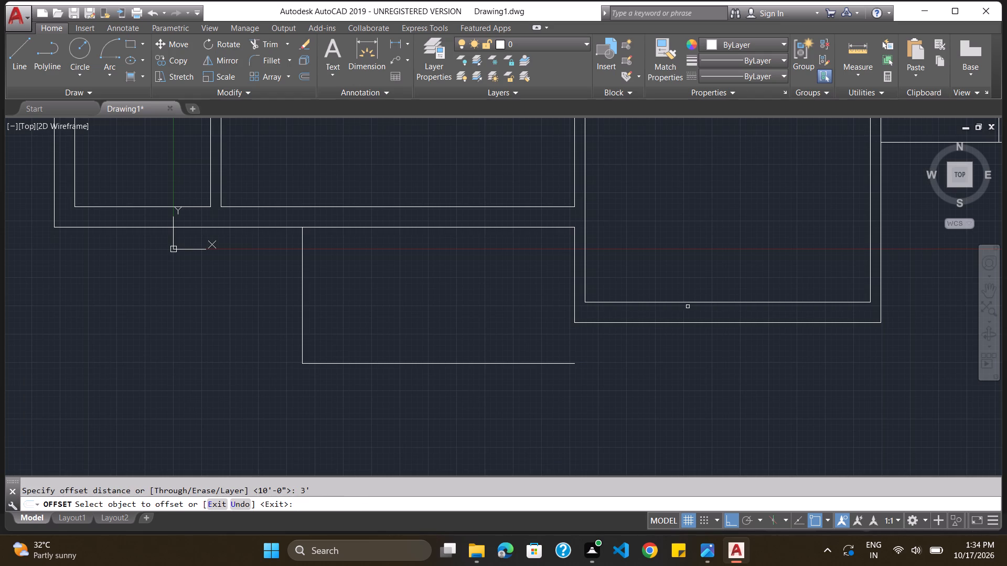
left_click_drag(681, 322, 688, 349)
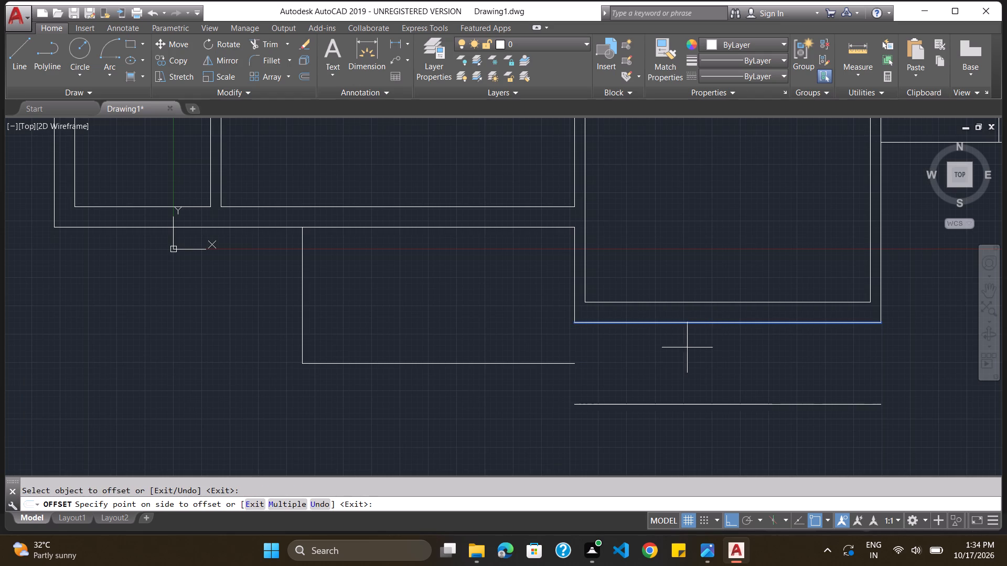
left_click_drag(688, 349, 691, 387)
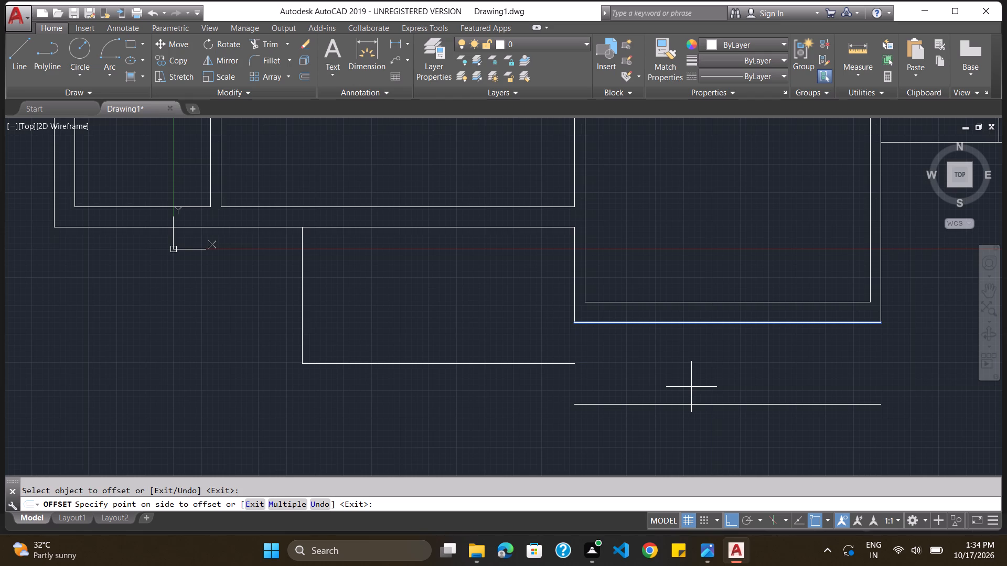
left_click(691, 387)
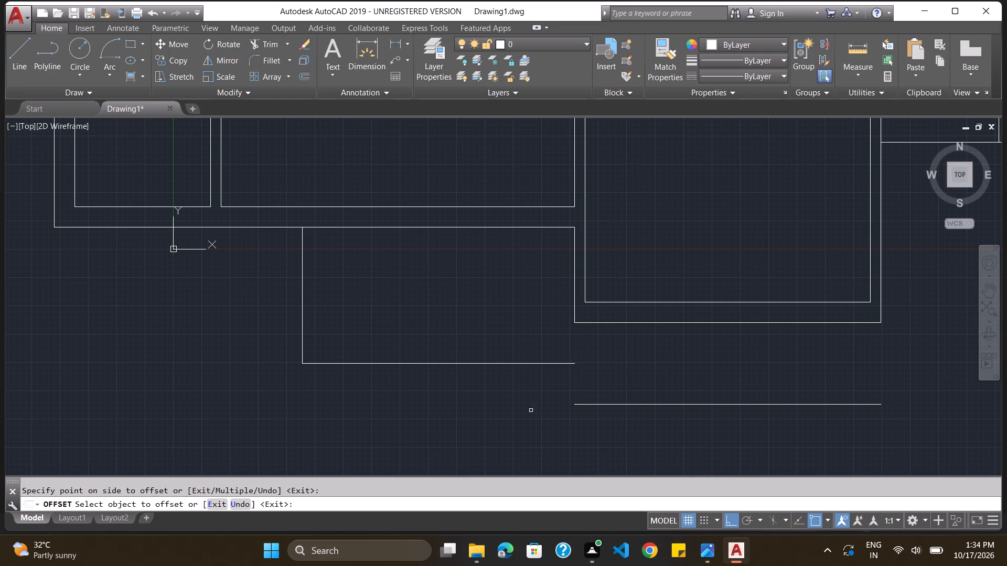
left_click(495, 503)
key("Escape")
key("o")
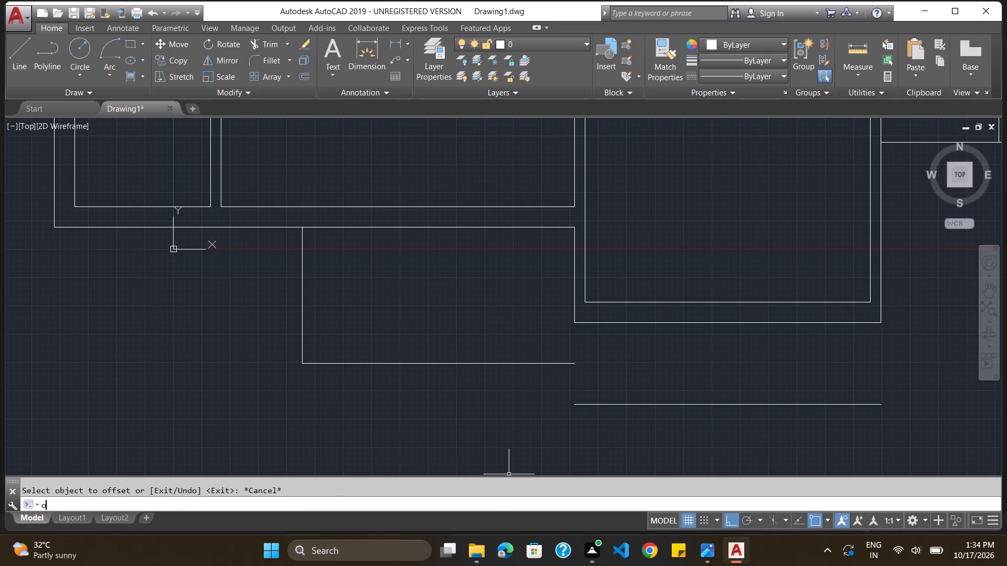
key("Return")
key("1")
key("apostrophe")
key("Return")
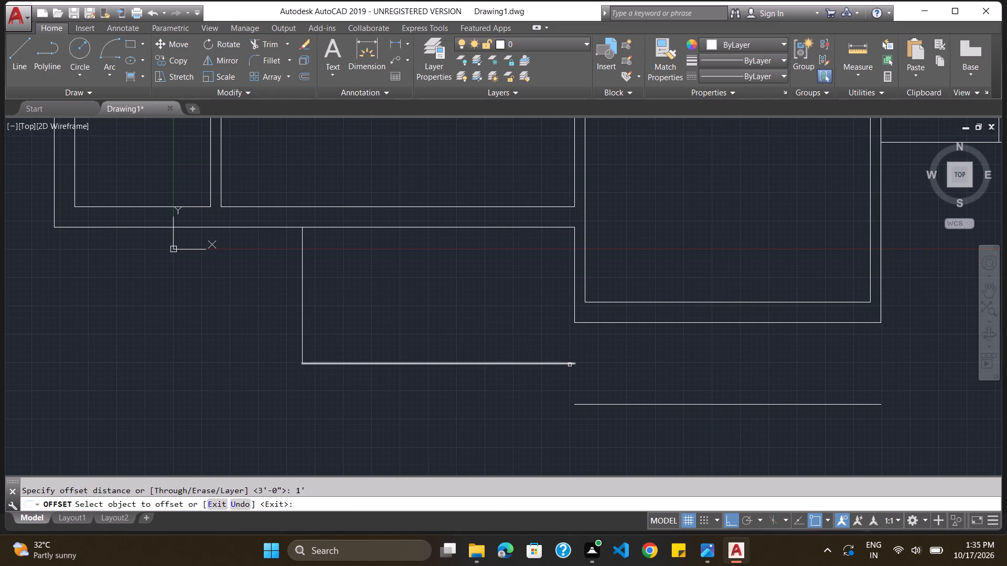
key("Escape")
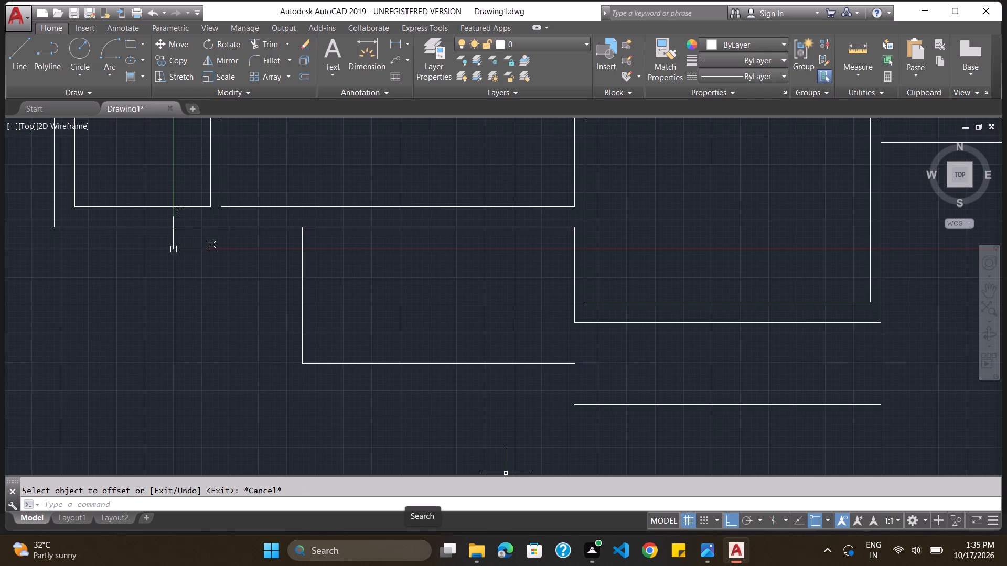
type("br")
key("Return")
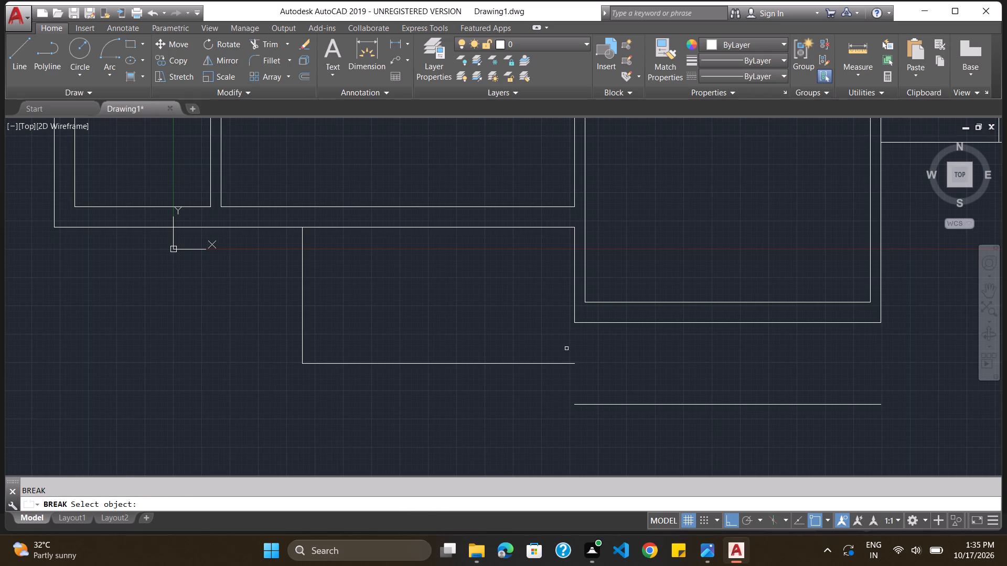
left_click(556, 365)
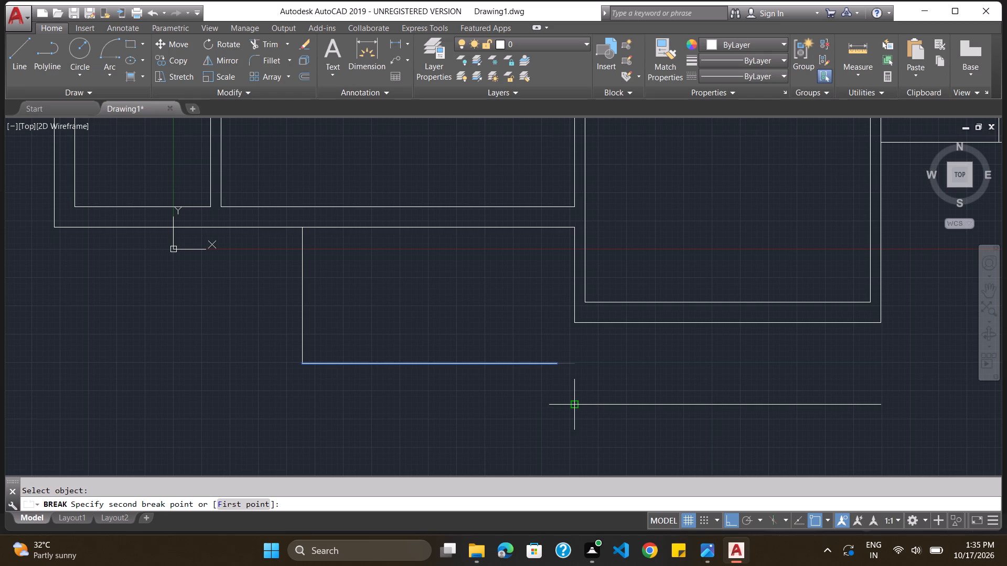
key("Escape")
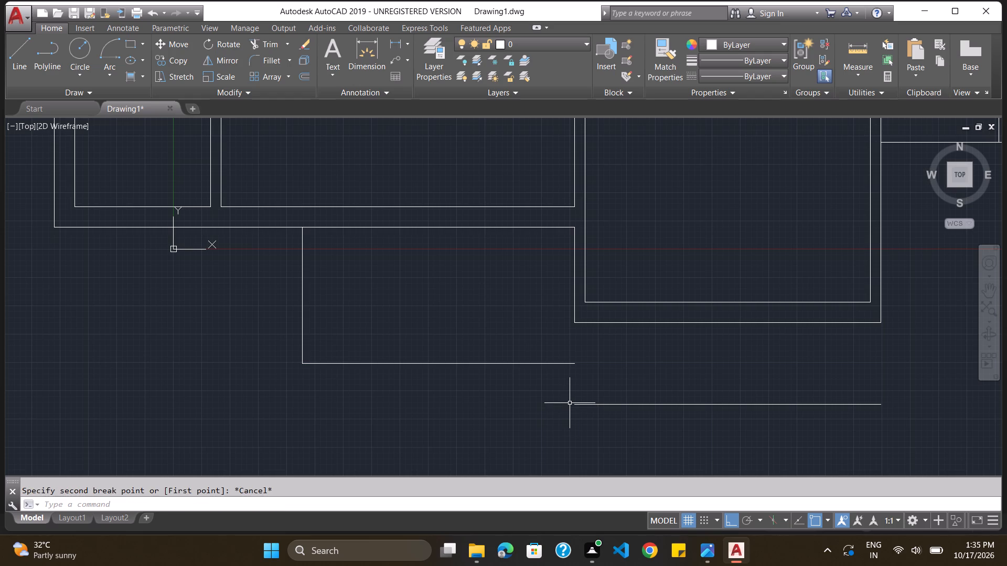
Break 2' off the right end of the horizontal outline below the lower-left room and delete the leftover stub.
type("br")
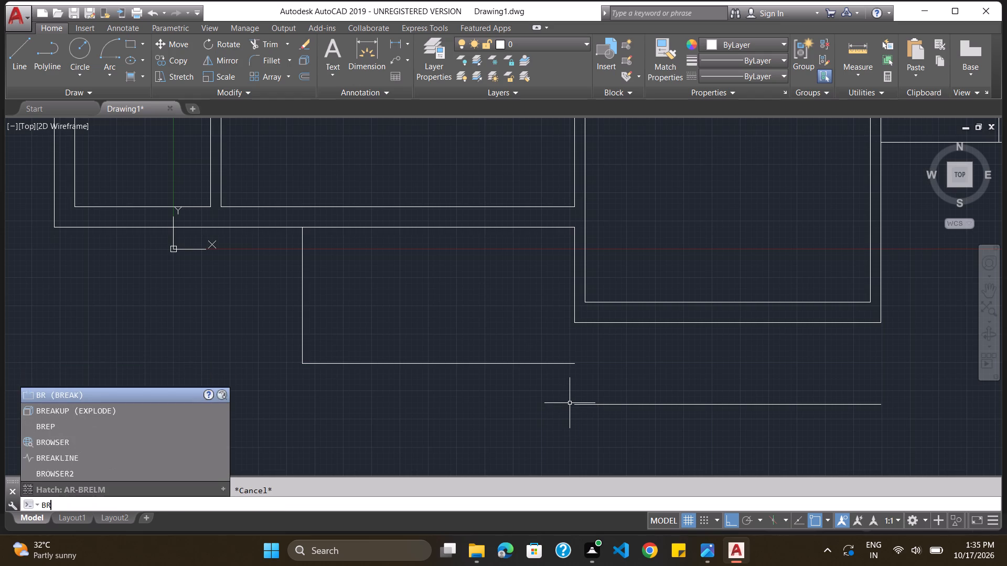
key("Return")
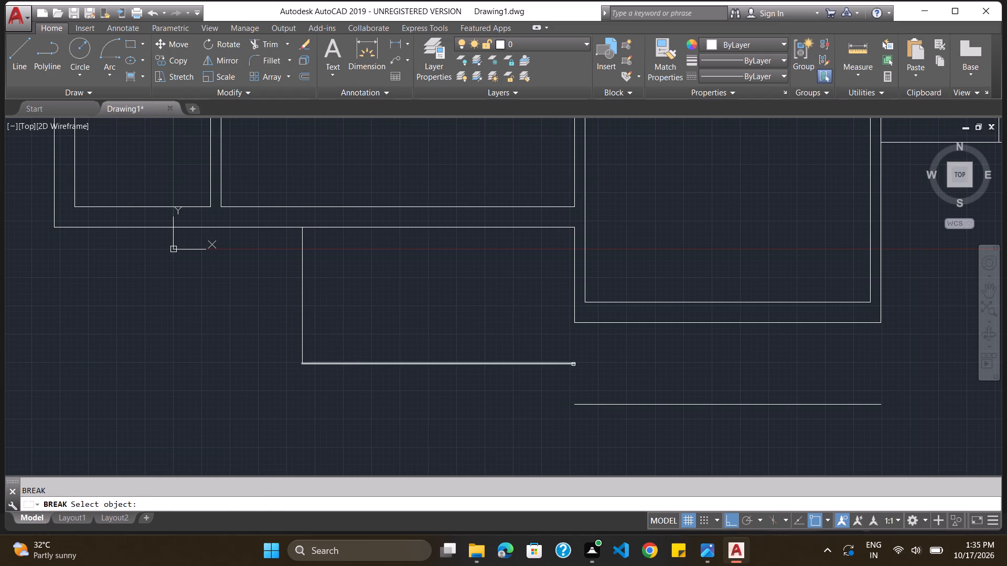
left_click(573, 364)
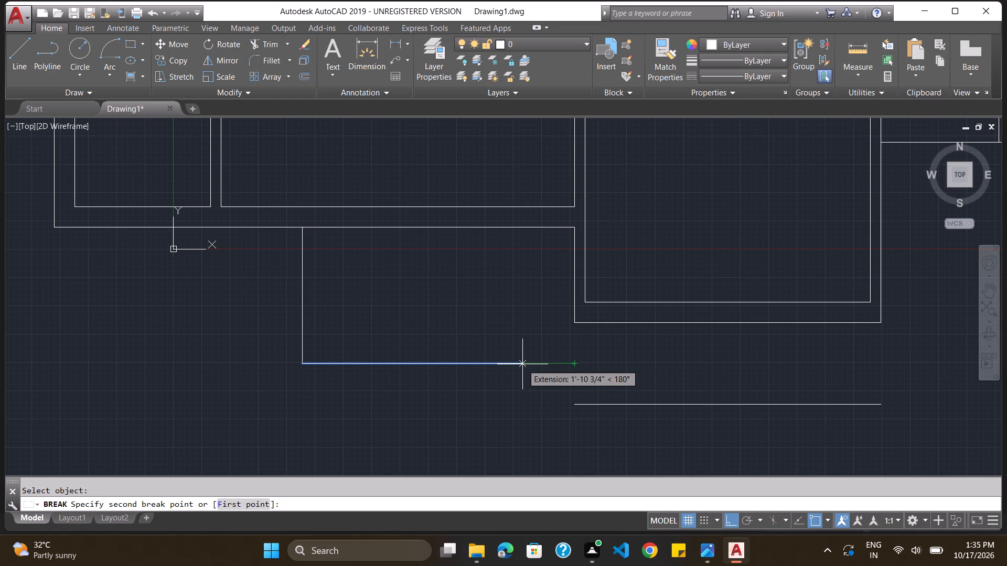
key("2")
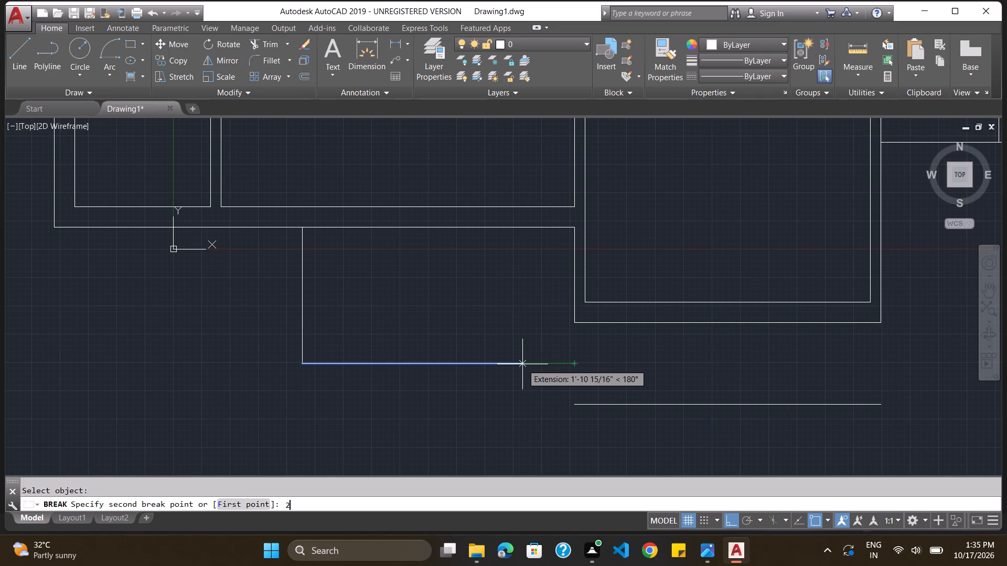
key("apostrophe")
key("Return")
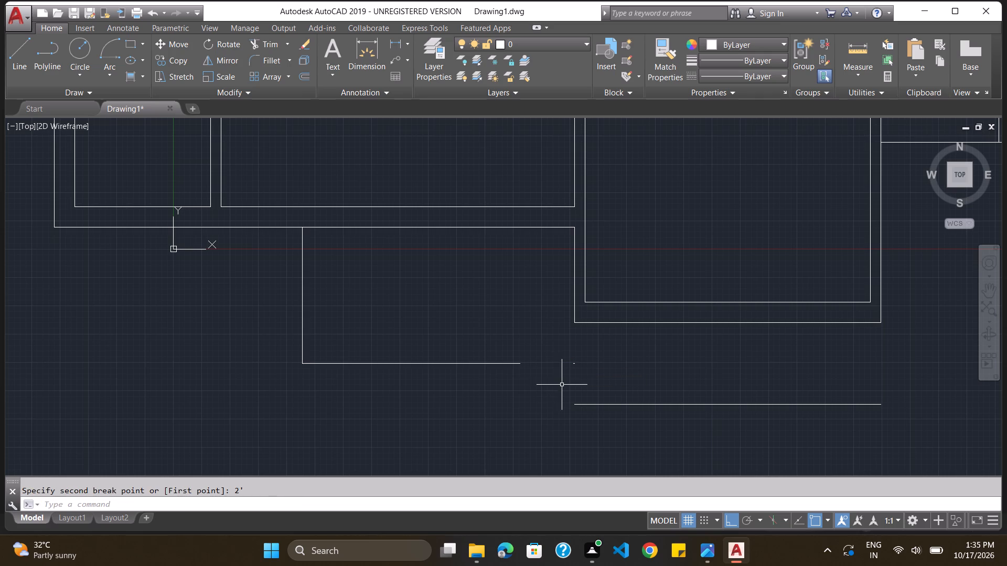
left_click(575, 363)
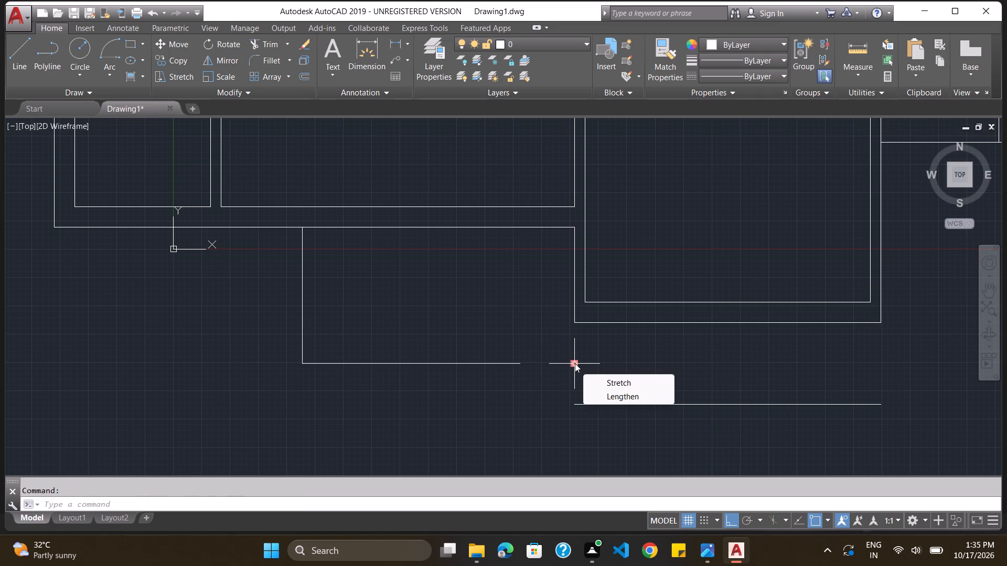
key("Delete")
key("Delete")
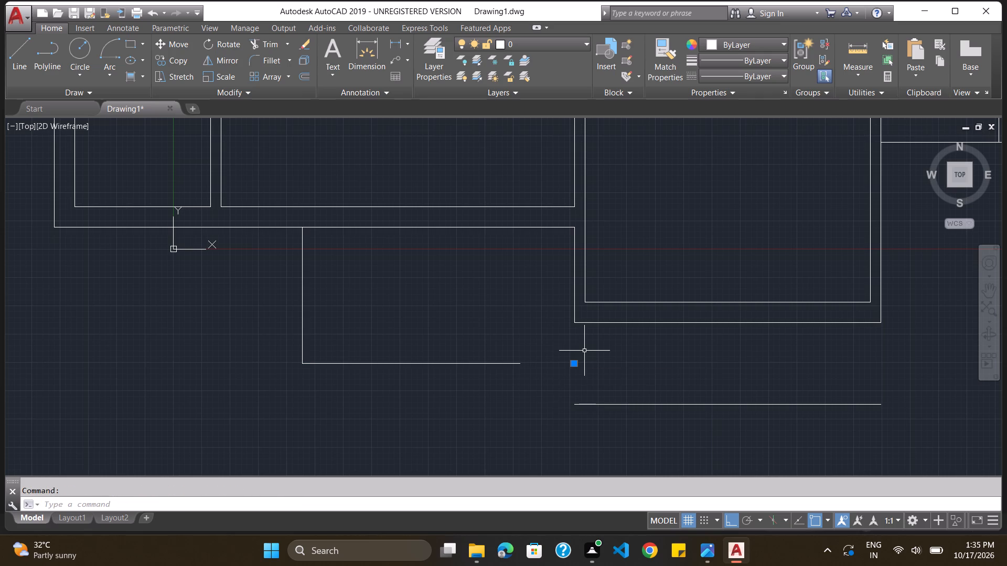
key("Delete")
Draw a diagonal line from the shortened outline's right end to the left end of the lower line below the projecting room.
left_click(28, 60)
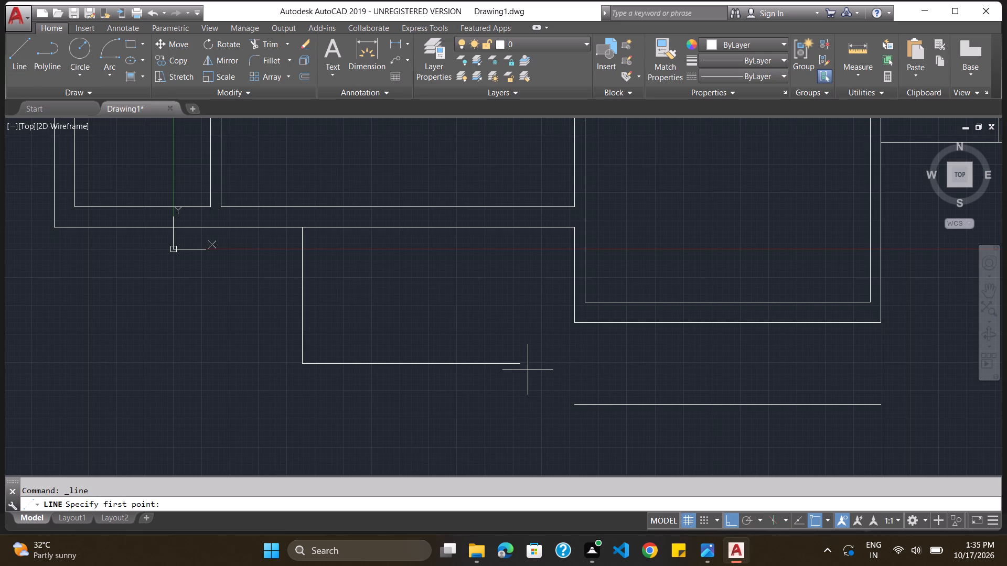
left_click(520, 367)
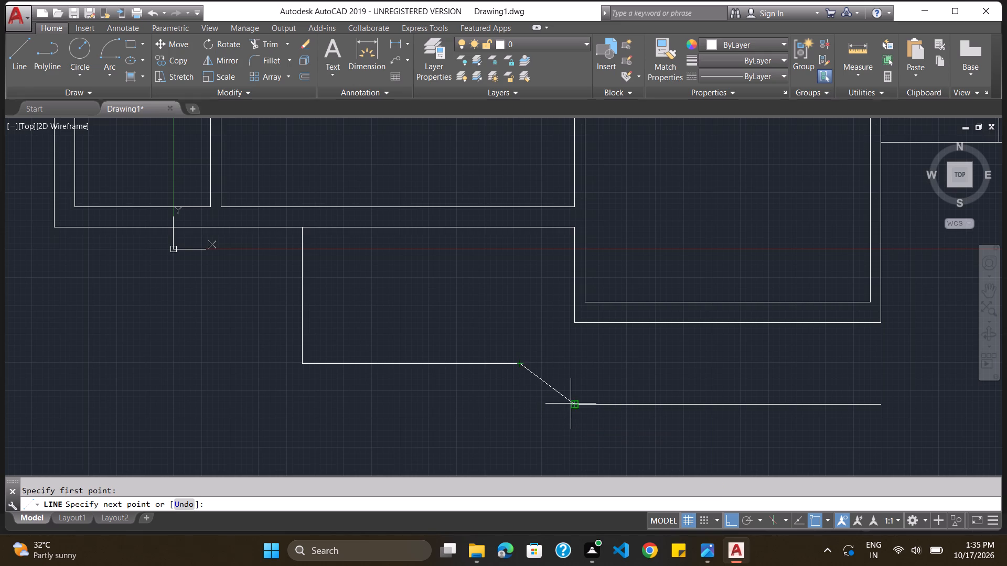
left_click(571, 404)
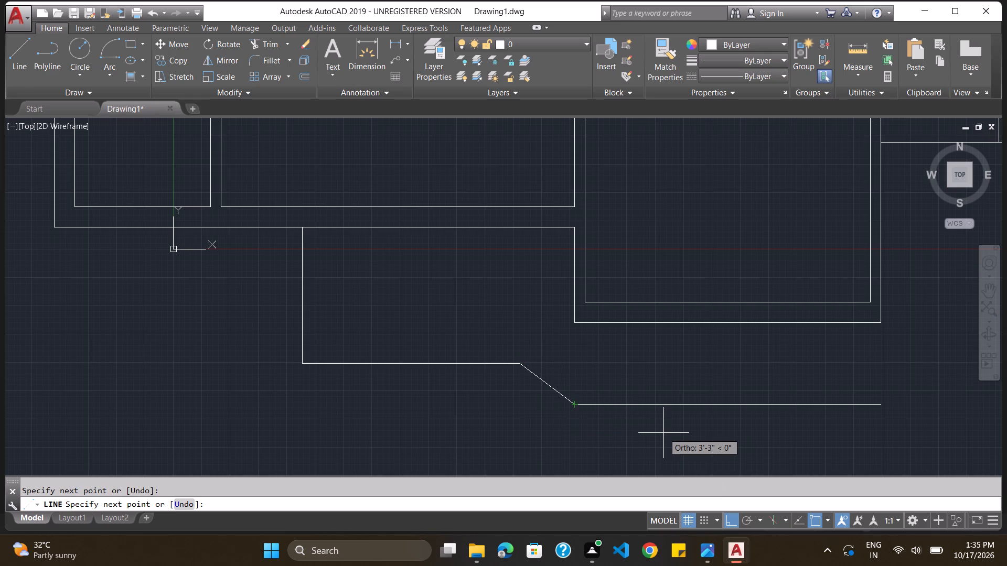
key("Escape")
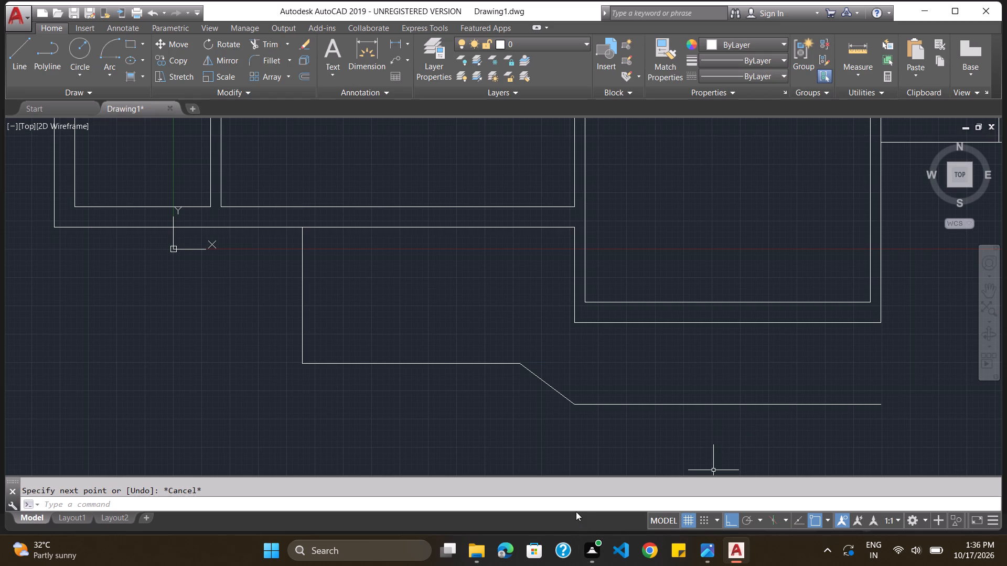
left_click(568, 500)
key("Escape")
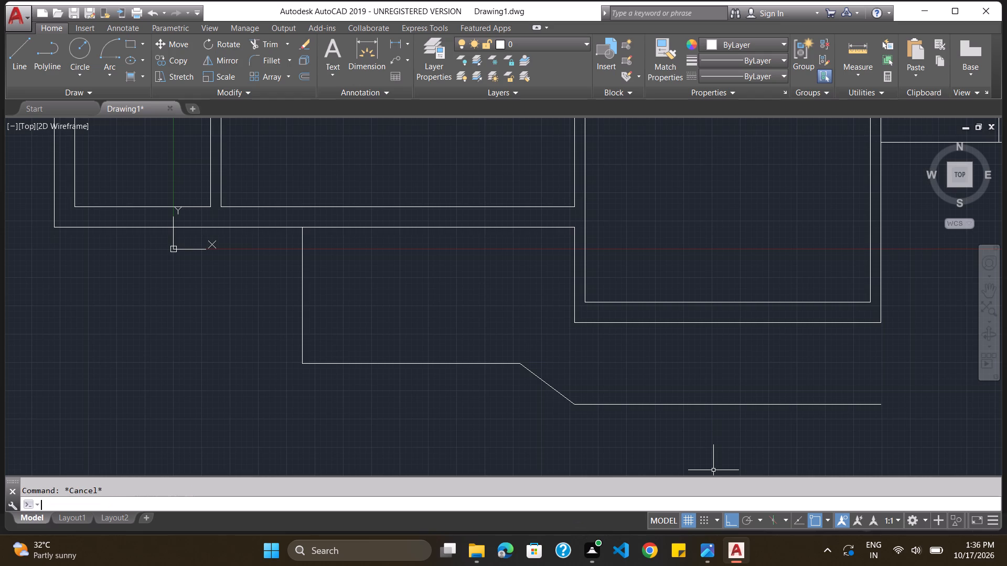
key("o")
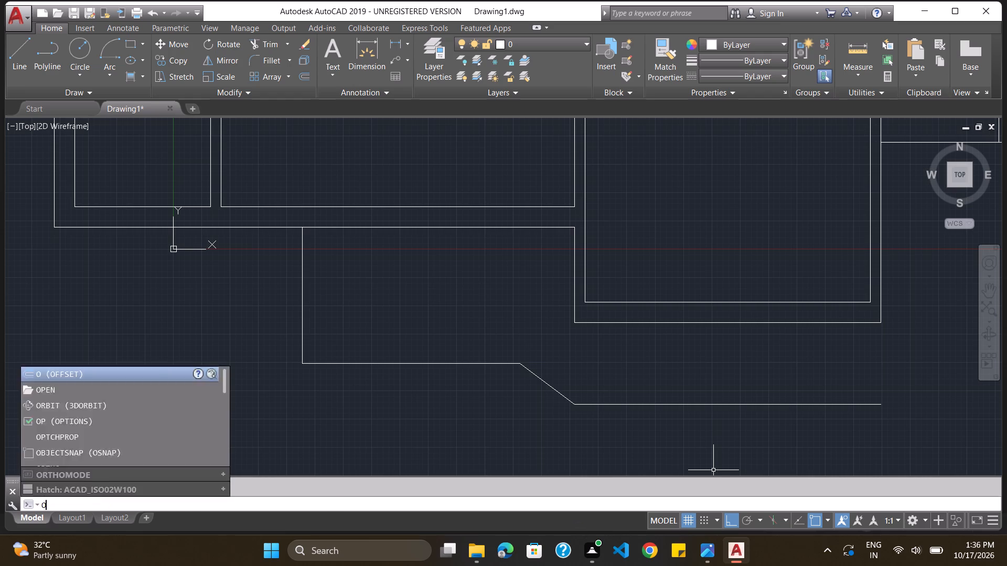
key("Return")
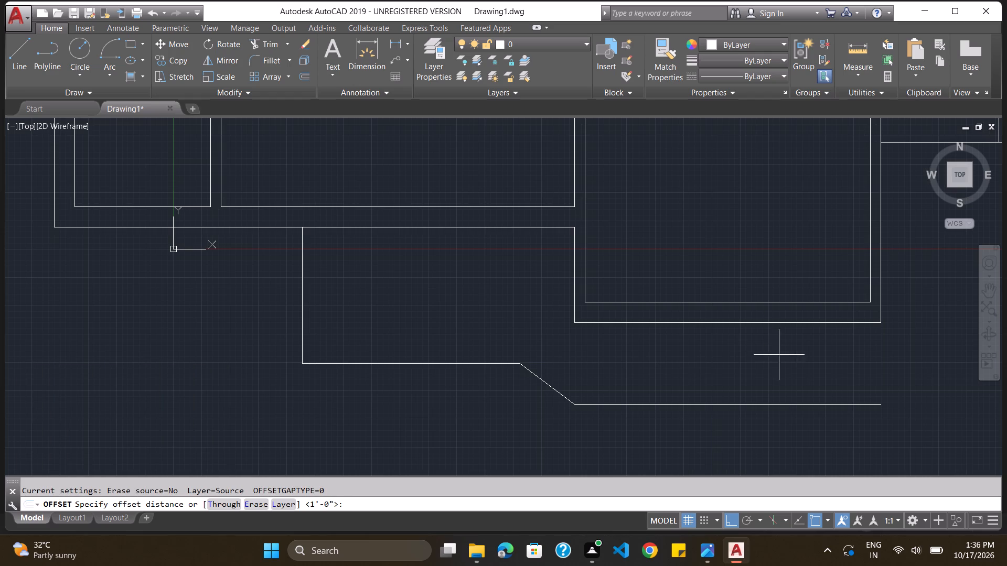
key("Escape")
Extend the projecting room's right outer wall line down to the right end of the lowest outline.
type("trim")
key("Return")
key("Return")
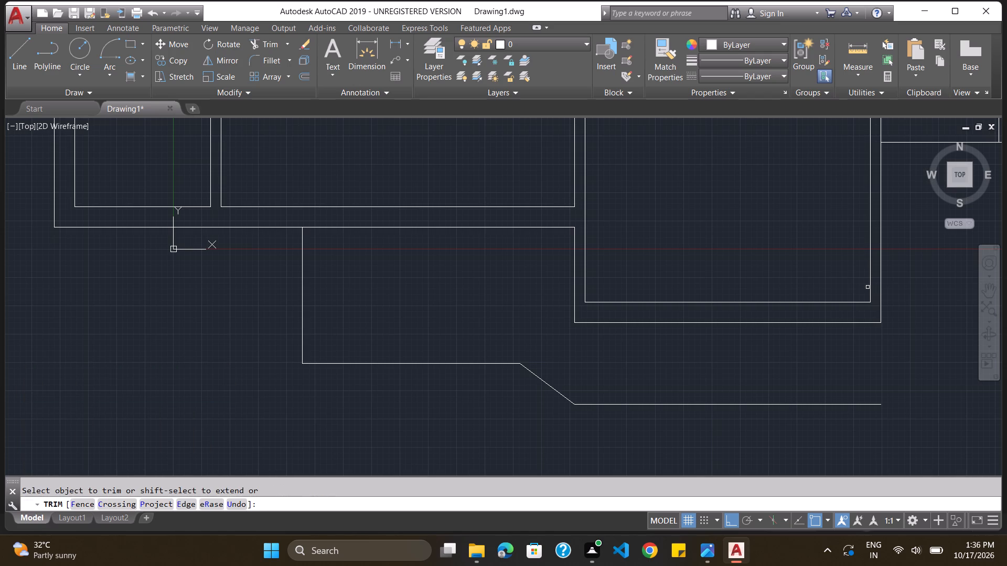
left_click(880, 317, "shift")
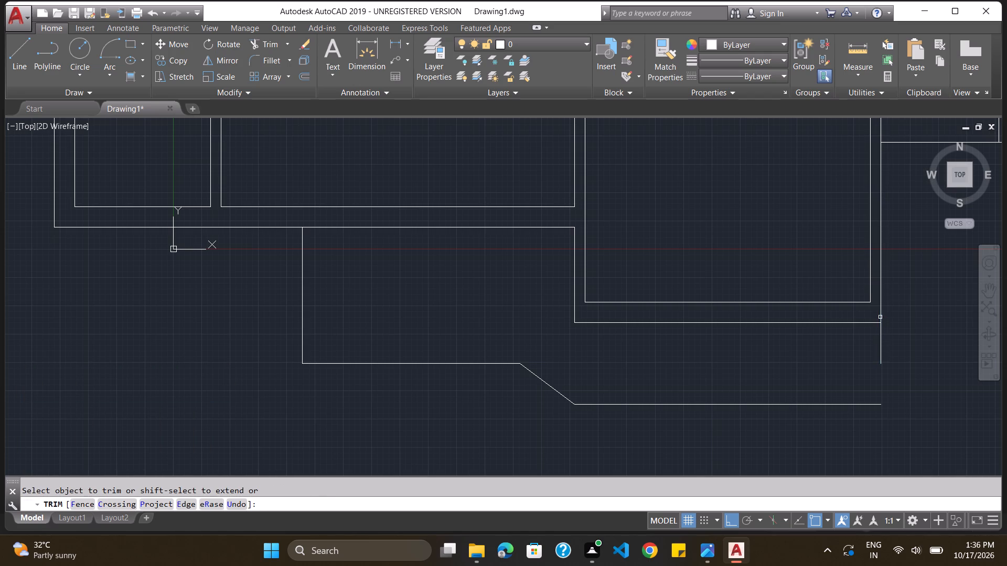
left_click(881, 325, "shift")
key("Escape")
Offset the projecting lower-right room's extended right outer wall line 5' to the left.
key("o")
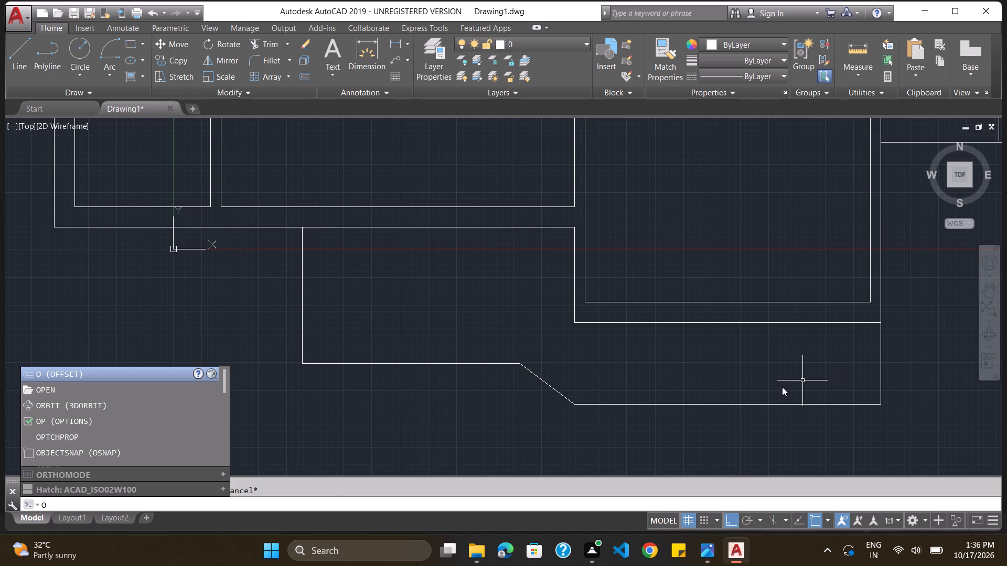
key("Return")
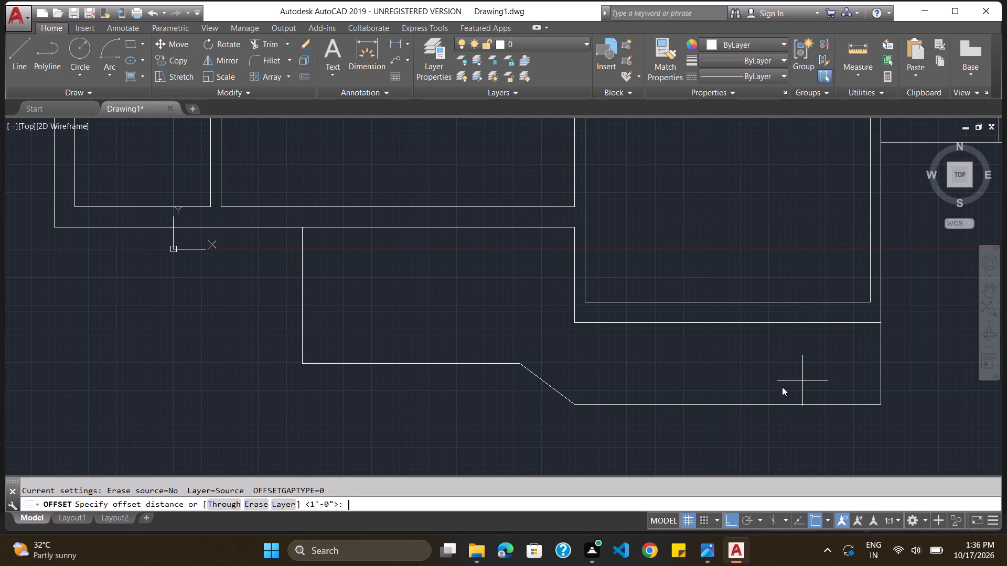
type("5'")
key("Return")
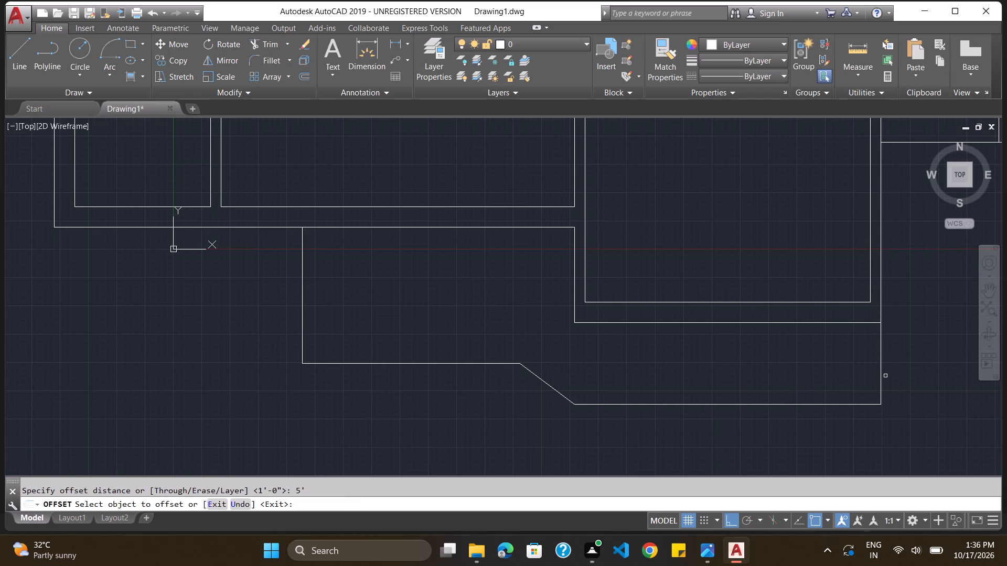
left_click_drag(881, 376, 842, 375)
left_click(842, 375)
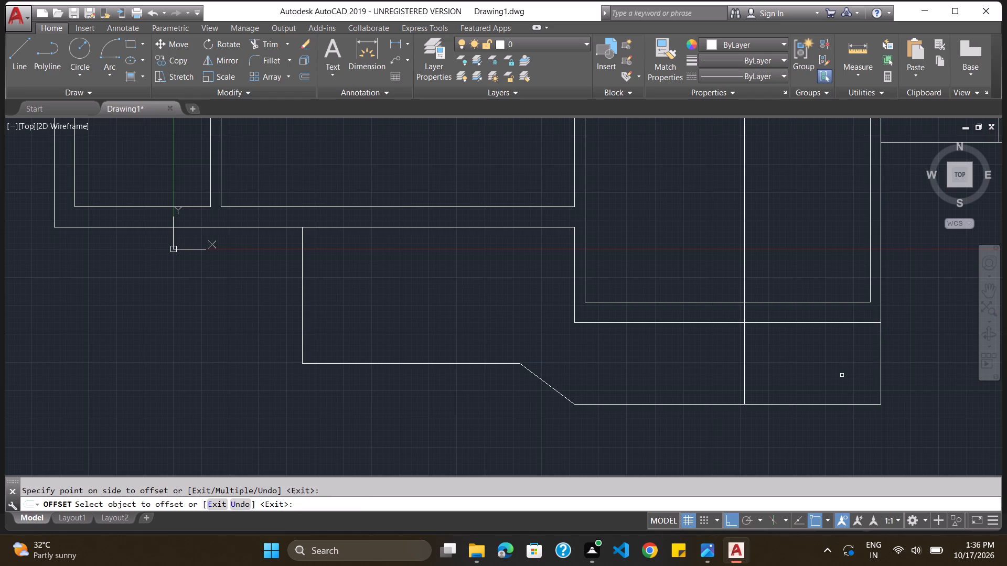
scroll(842, 375, "down", 1, "ctrl")
scroll(769, 238, "down", 2, "ctrl")
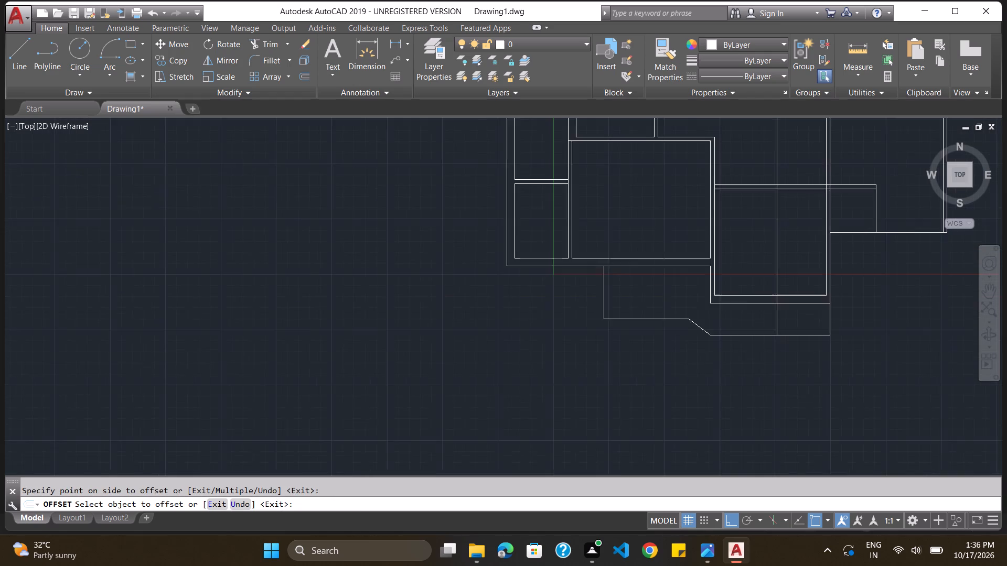
scroll(769, 238, "down", 1, "ctrl")
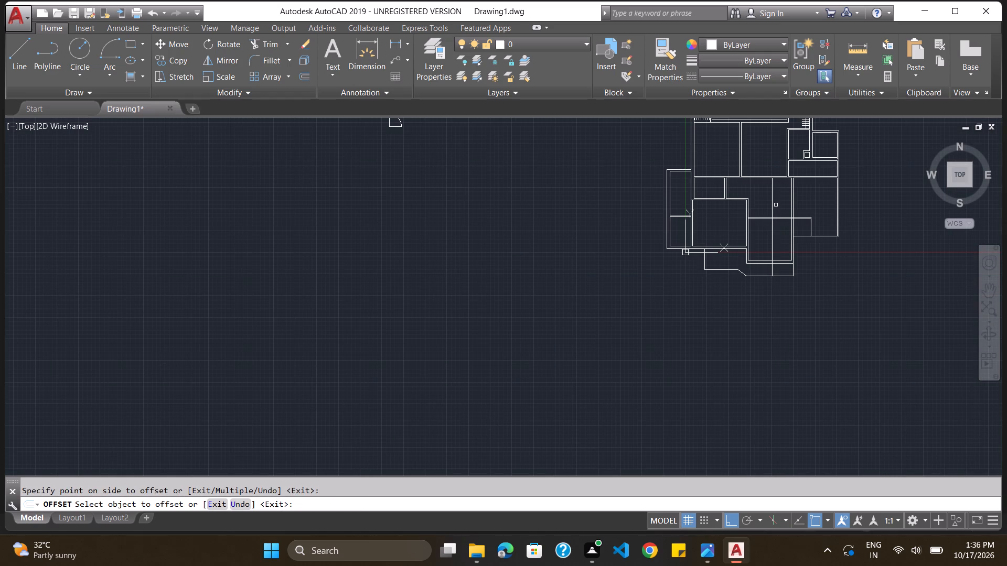
key("Escape")
Trim away the new vertical line's portions above the projecting room's bottom wall, where it crosses the rooms and upper walls.
type("trim")
key("Return")
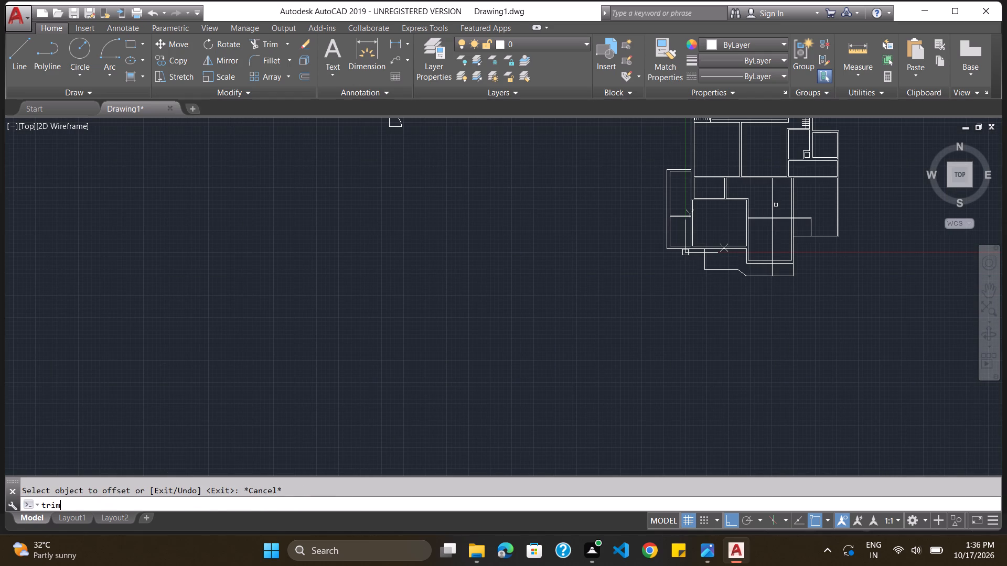
key("Return")
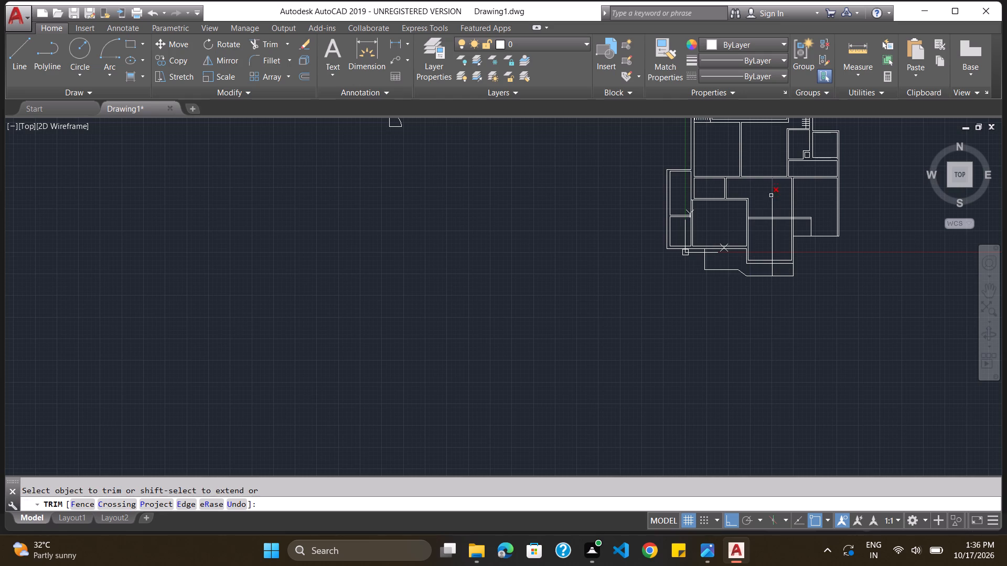
left_click_drag(773, 187, 774, 204)
left_click(774, 204)
scroll(772, 215, "up", 4, "ctrl")
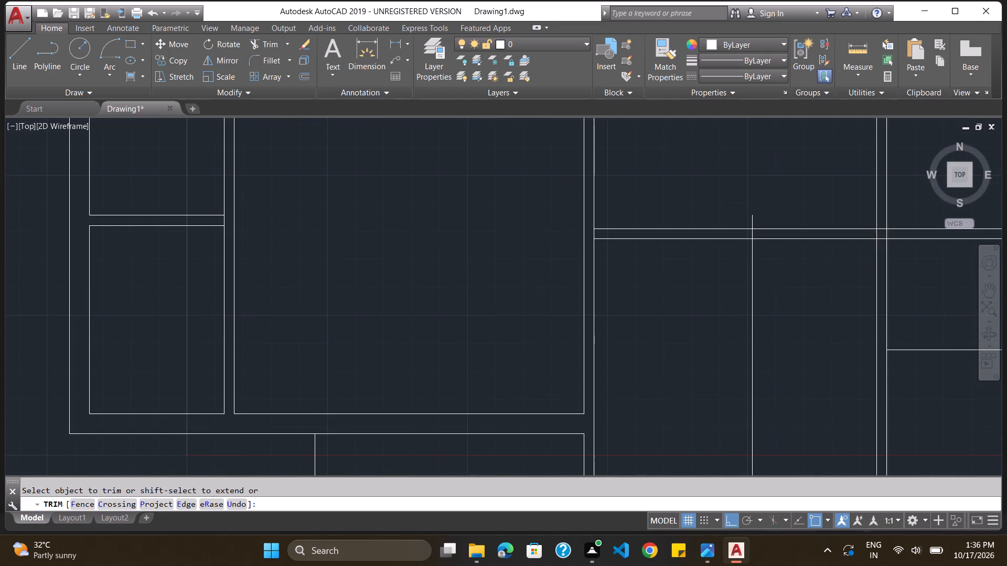
left_click(750, 224)
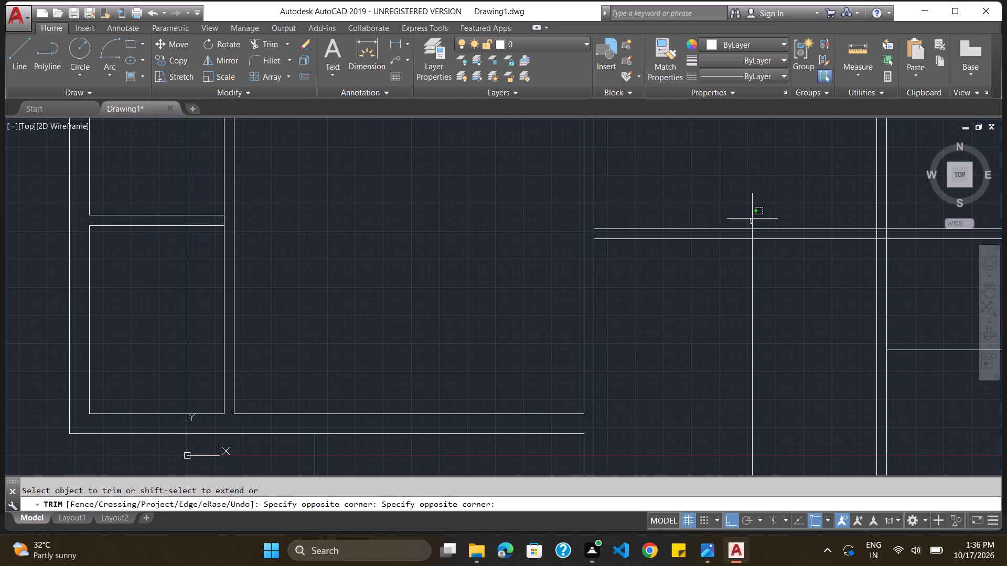
left_click(752, 219)
left_click(752, 233)
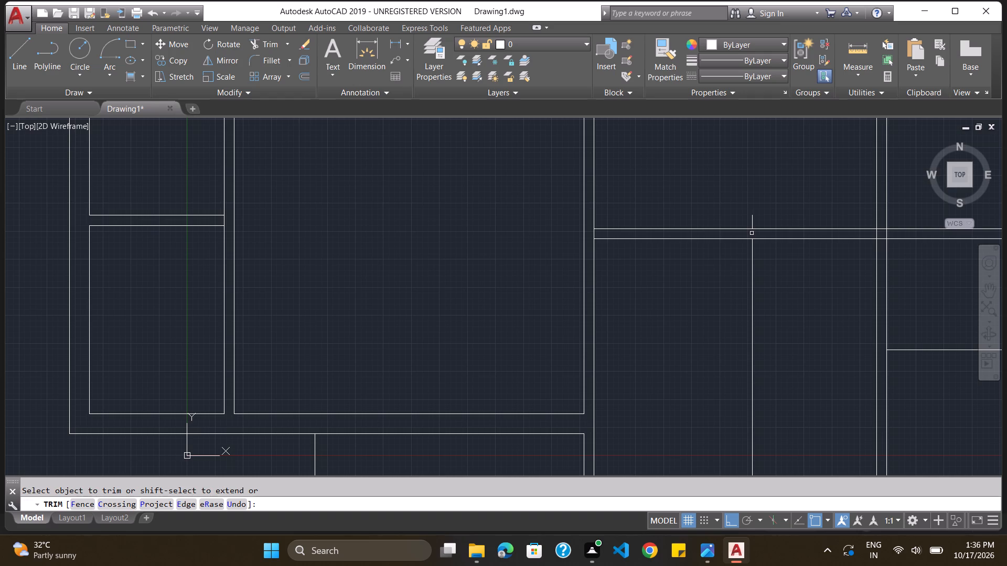
left_click(753, 218)
left_click(753, 255)
scroll(753, 255, "down", 2, "ctrl")
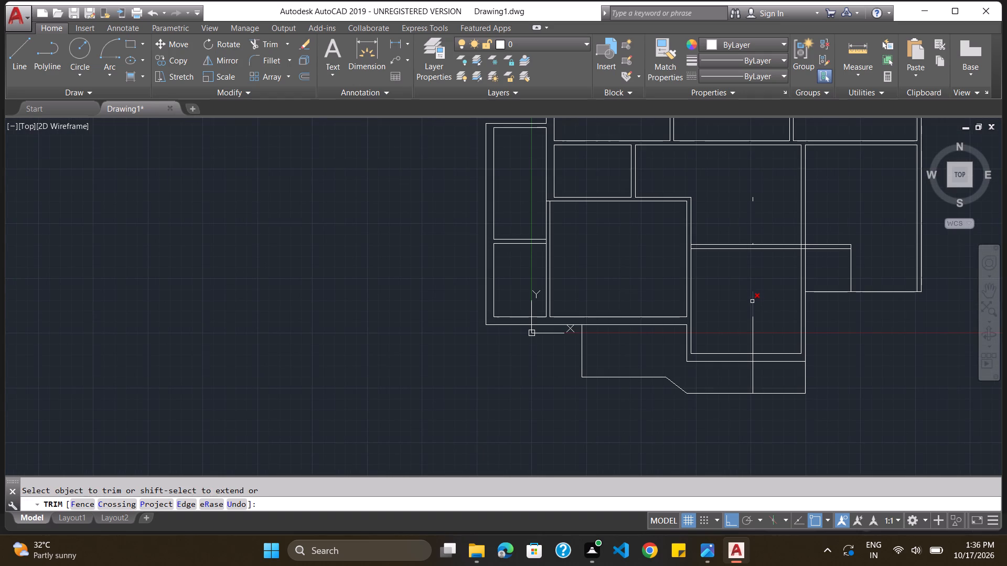
left_click(752, 301)
left_click_drag(751, 322, 753, 333)
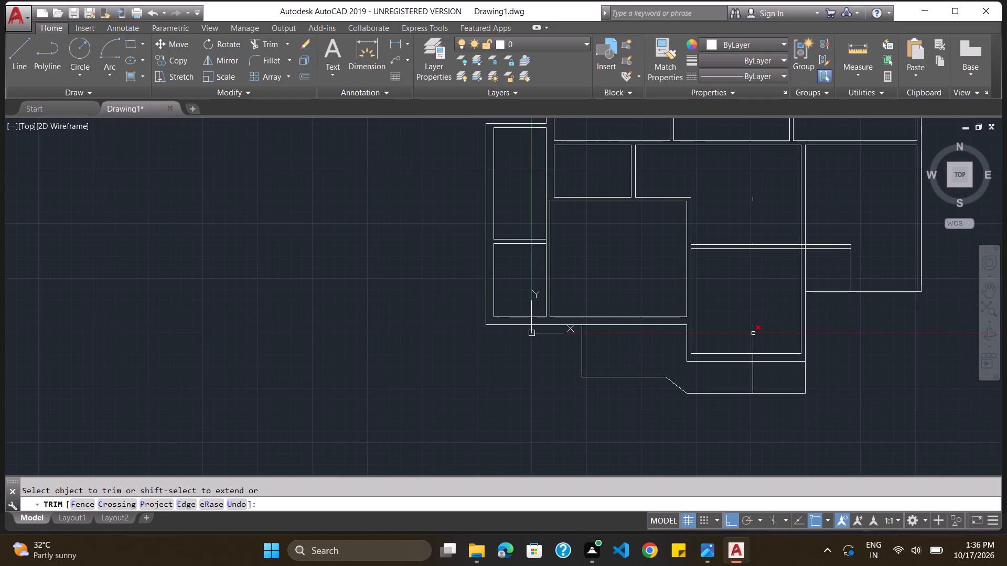
left_click(753, 333)
scroll(777, 342, "up", 2, "ctrl")
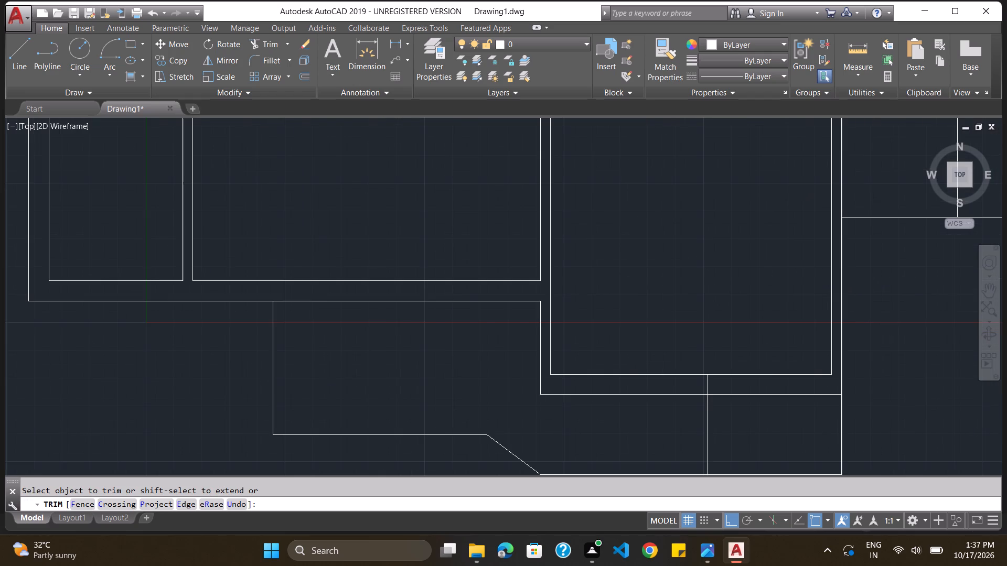
key("Escape")
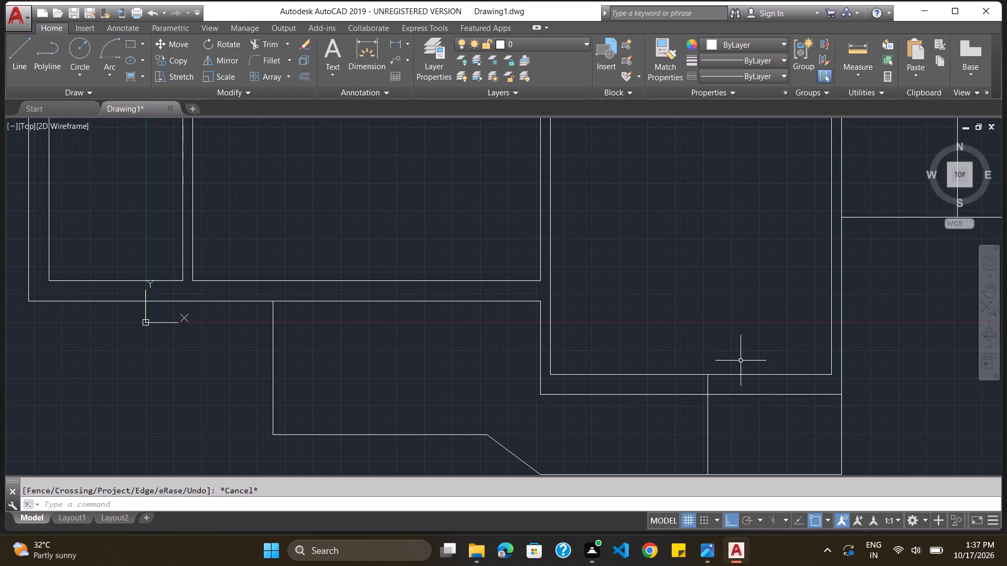
Offset the short vertical line below the projecting room 9" to the right.
scroll(739, 401, "down", 3, "ctrl")
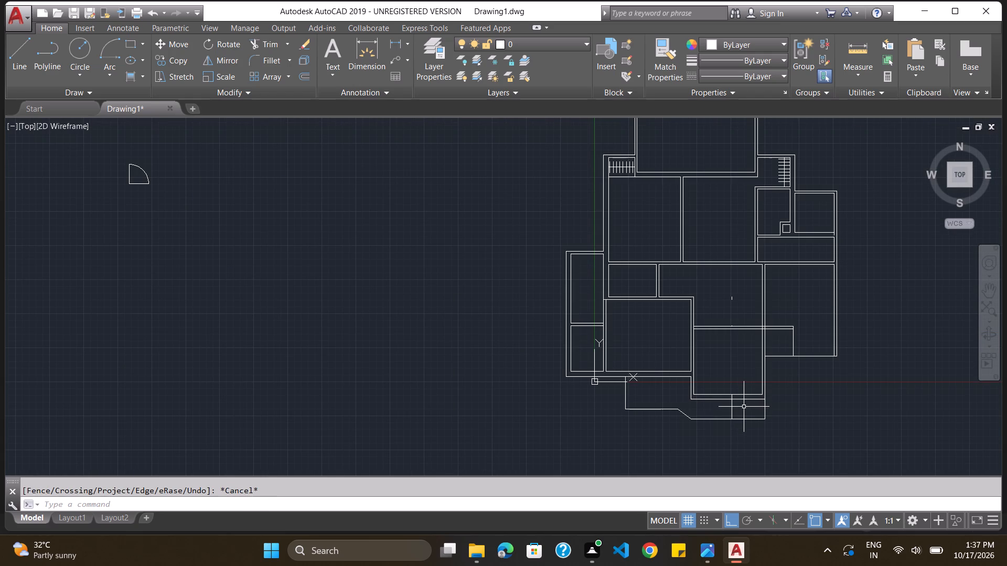
scroll(736, 410, "up", 3, "ctrl")
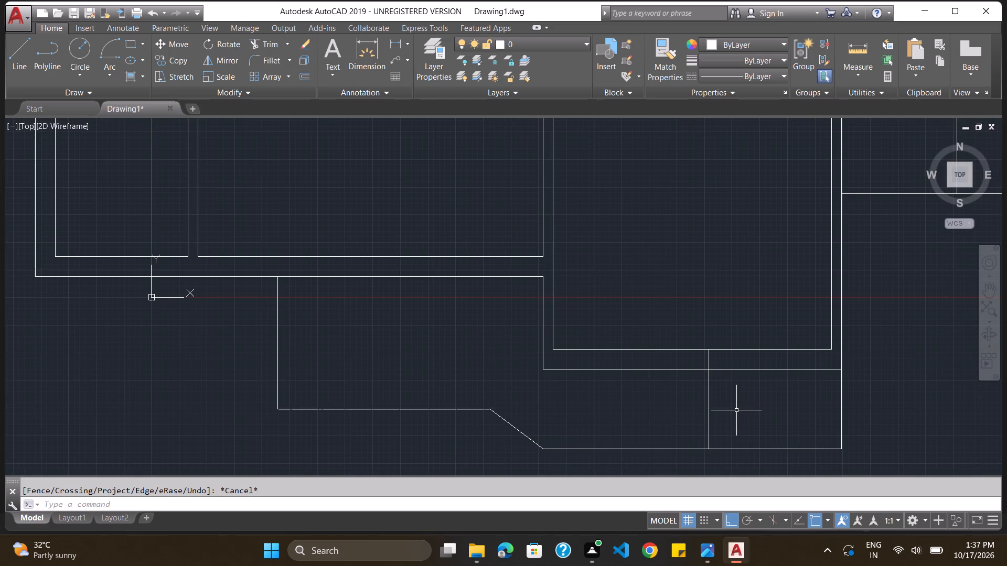
key("Escape")
key("o")
key("Return")
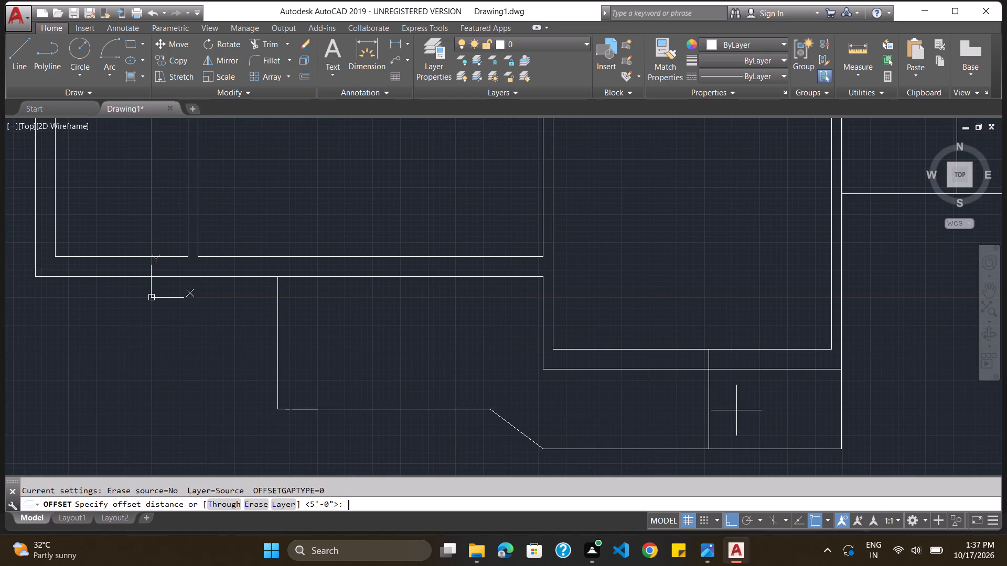
type("9\"")
key("Return")
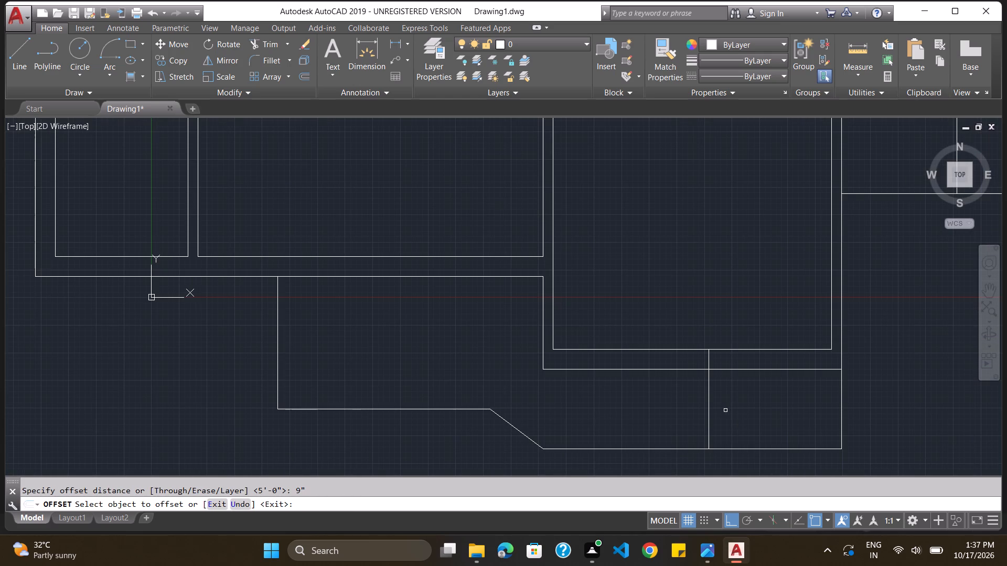
left_click_drag(710, 410, 743, 408)
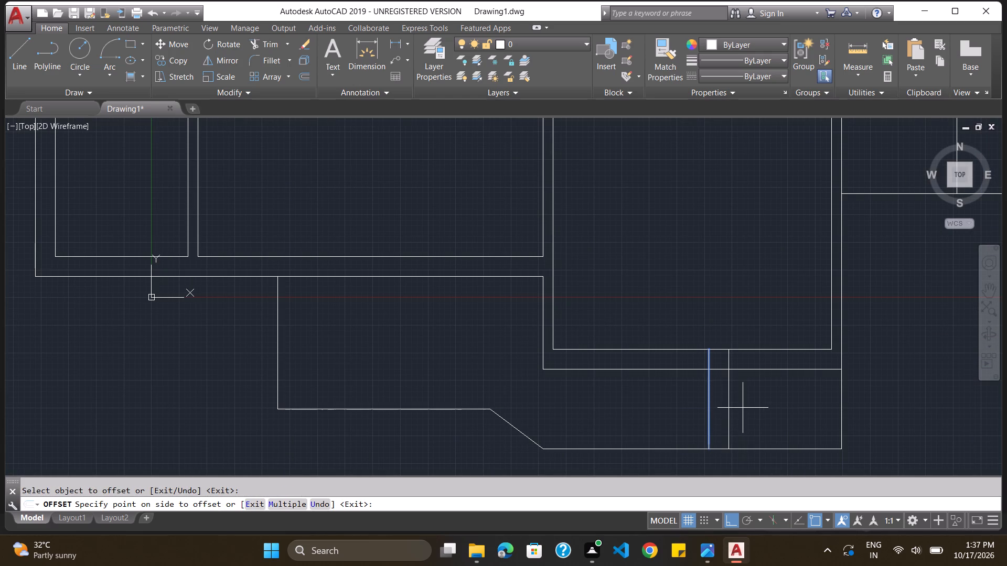
left_click(743, 408)
key("Escape")
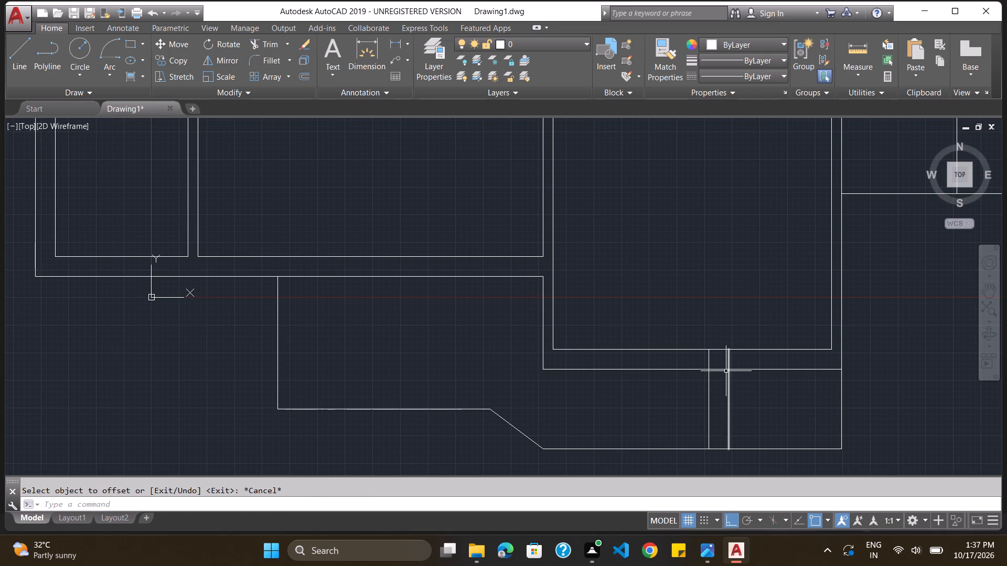
Trim the second vertical line inside the room's bottom wall and the outer wall line between the two verticals.
type("trim")
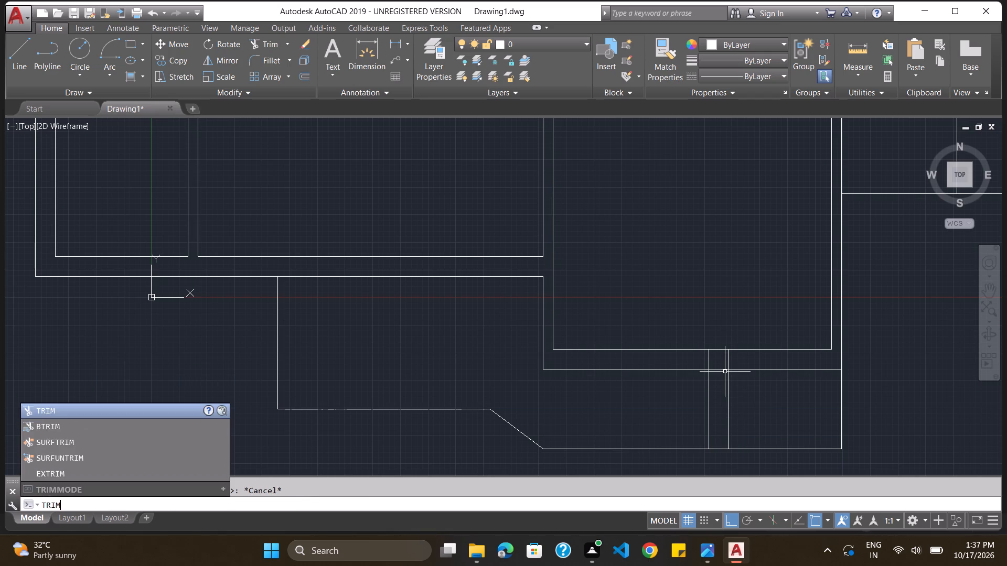
key("Return")
key("Return")
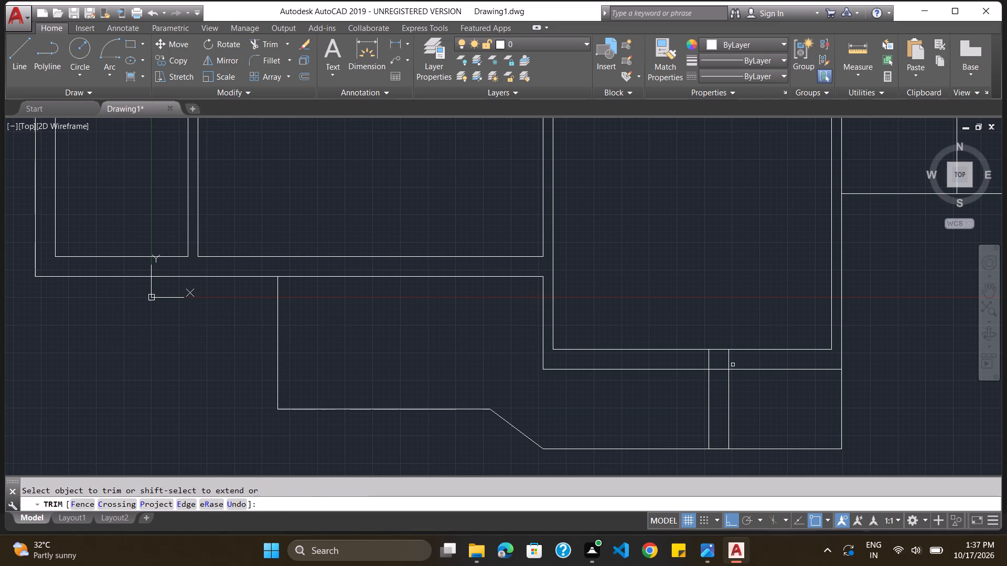
left_click(730, 361)
left_click(721, 369)
Remove the lowest outline and right wall extension beyond the new 9" wall, deleting the leftover stub at the corner.
left_click_drag(763, 448, 860, 449)
left_click_drag(860, 449, 834, 450)
left_click(834, 450)
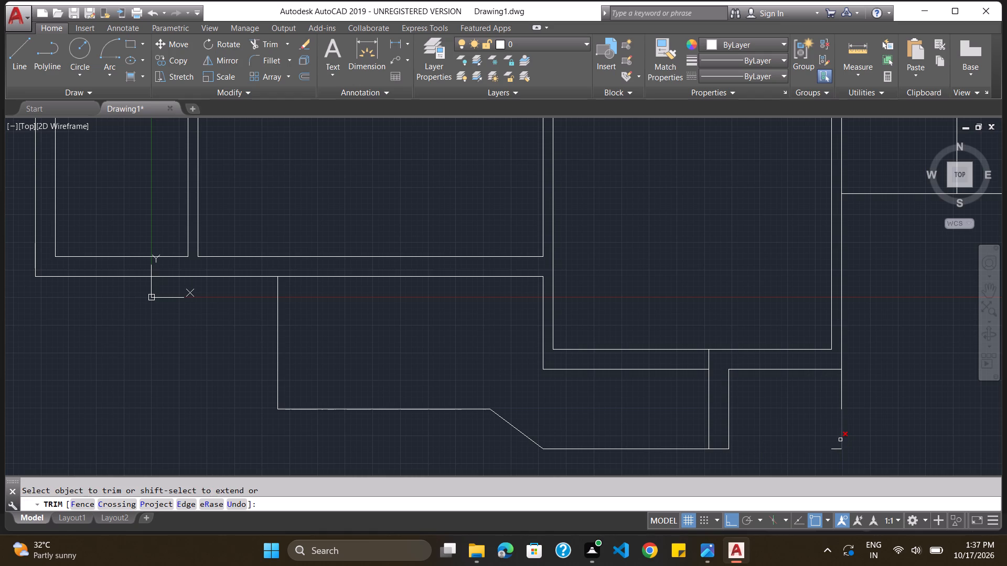
left_click(840, 440)
left_click(841, 397)
key("Escape")
left_click(839, 450)
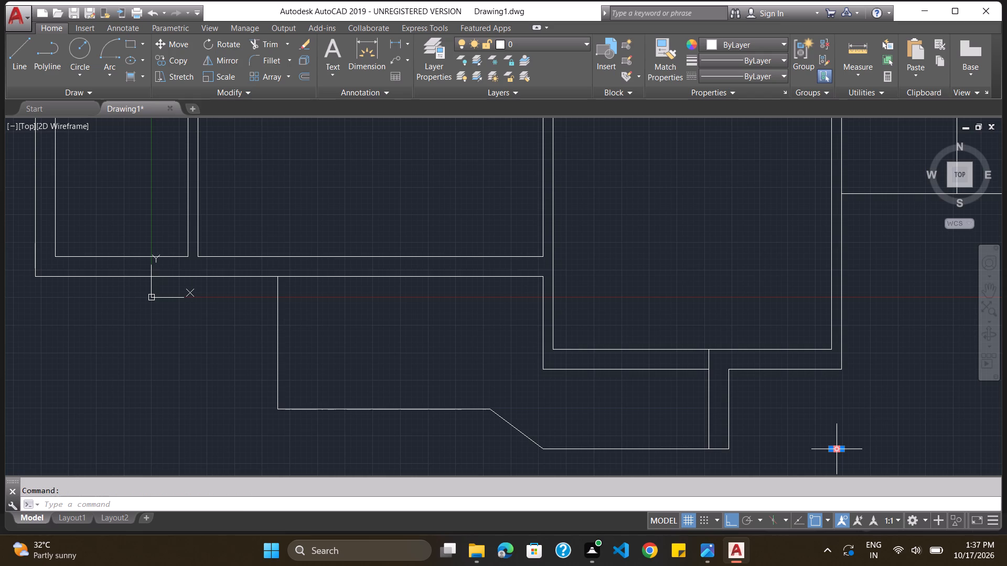
key("Delete")
Trim the left line of the new 9" wall where it crosses the projecting room's bottom wall.
key("Escape")
type("trim")
key("Return")
key("Return")
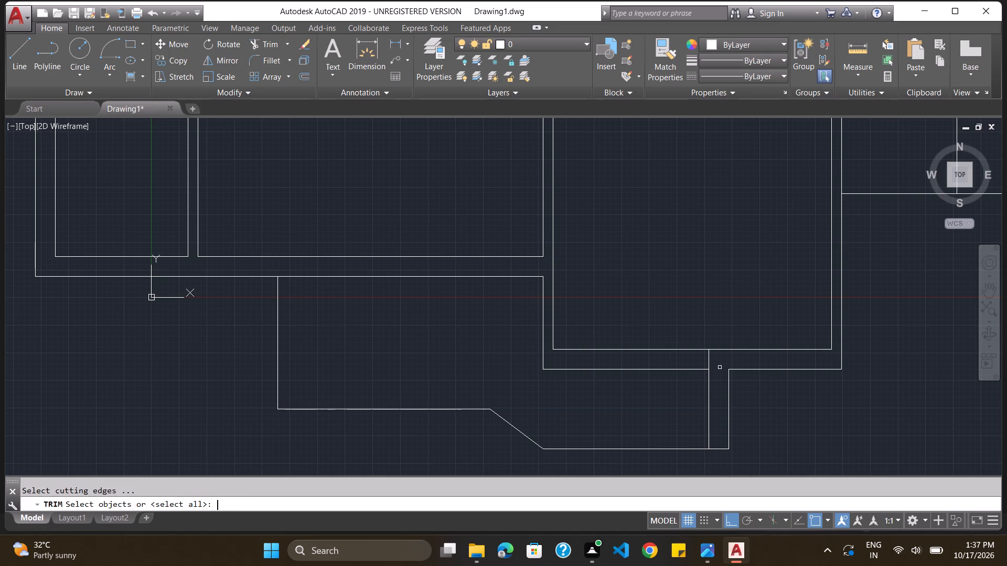
left_click(710, 360)
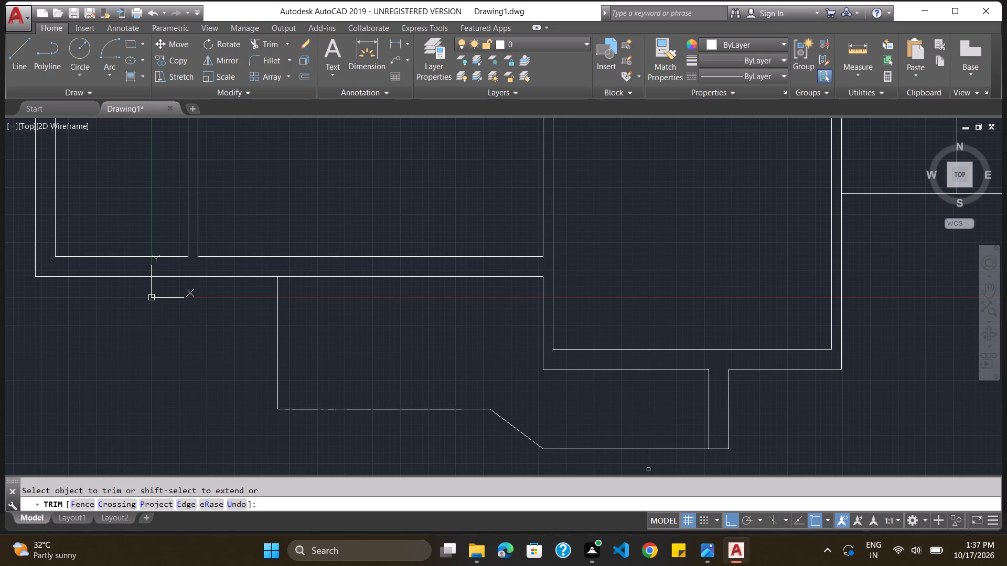
key("Escape")
Offset the outlined area's bottom line, diagonal edge, upper horizontal line and left vertical line 4.5" inward.
key("o")
key("Return")
type("4.5")
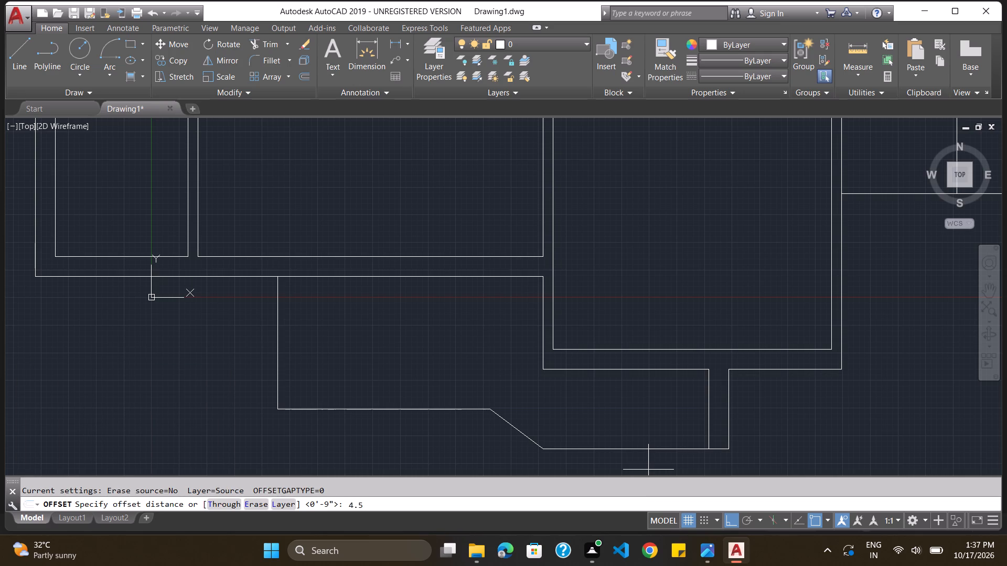
key("shift+quotedbl")
key("Return")
left_click_drag(647, 450, 647, 439)
left_click(647, 439)
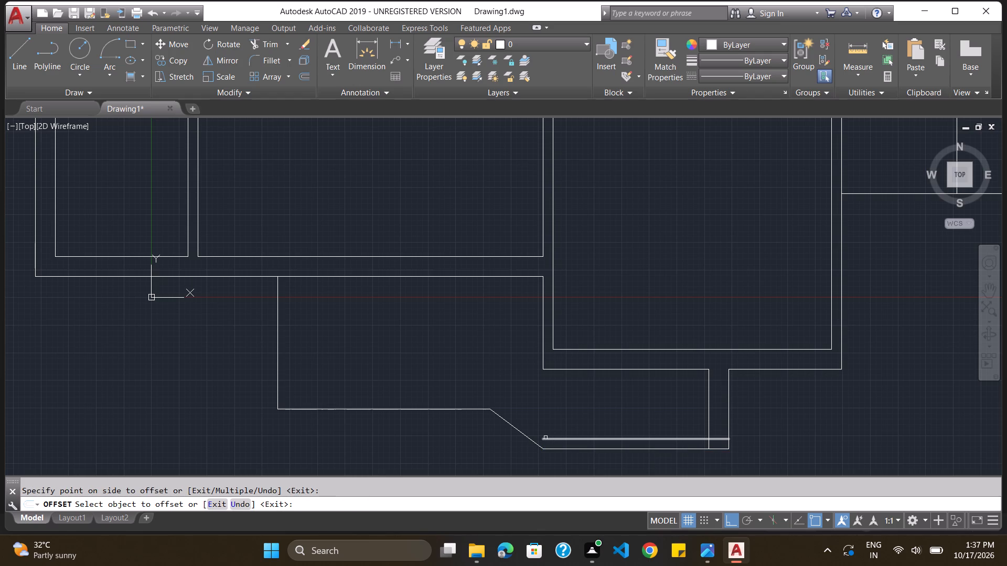
left_click_drag(513, 427, 516, 421)
left_click(516, 421)
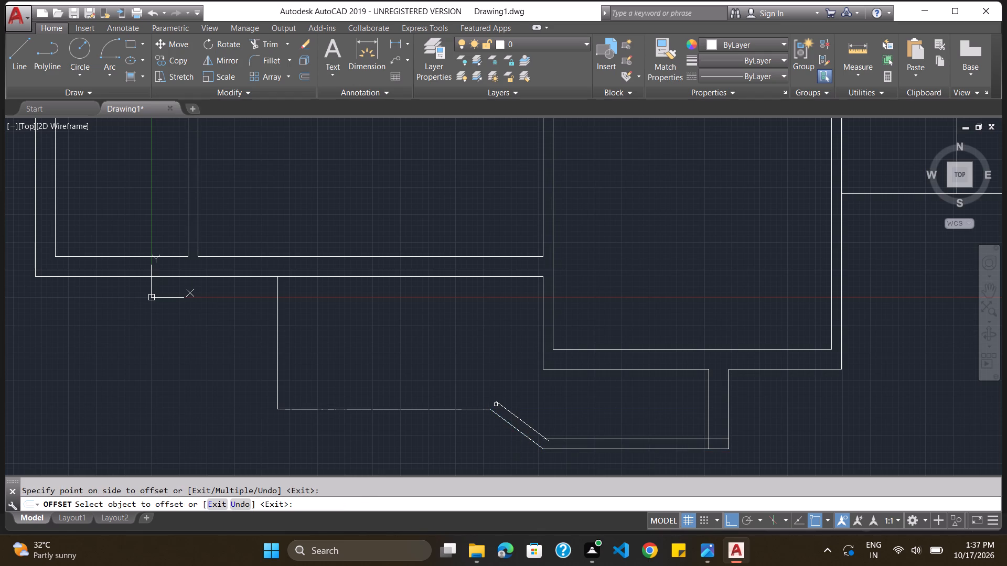
left_click_drag(434, 409, 435, 400)
left_click(435, 400)
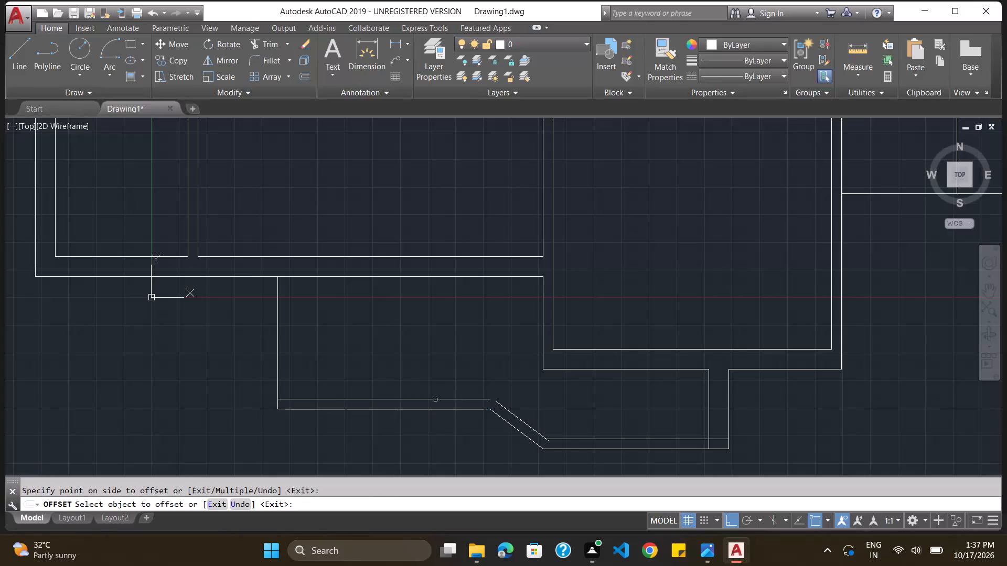
left_click_drag(278, 306, 290, 306)
left_click(290, 306)
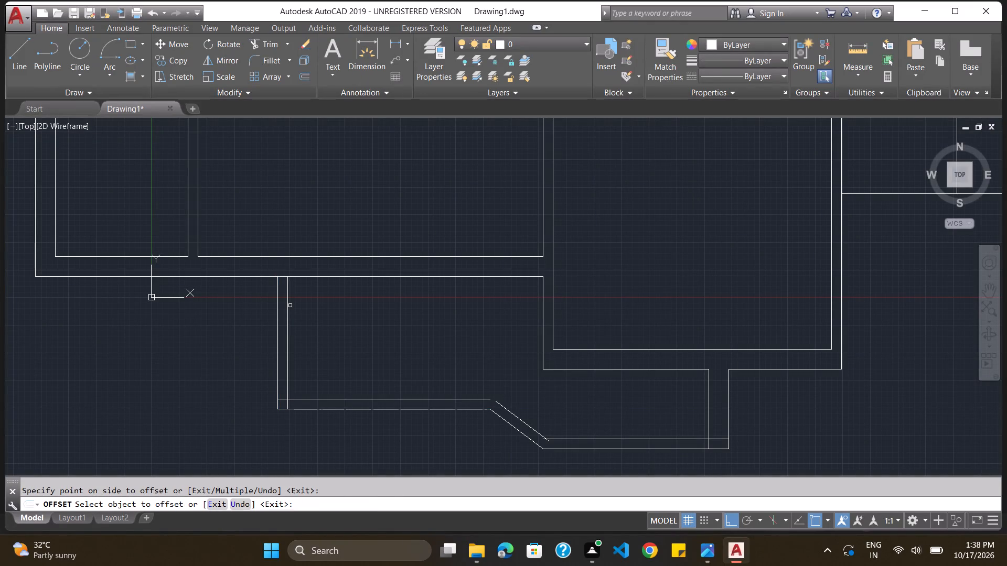
key("Escape")
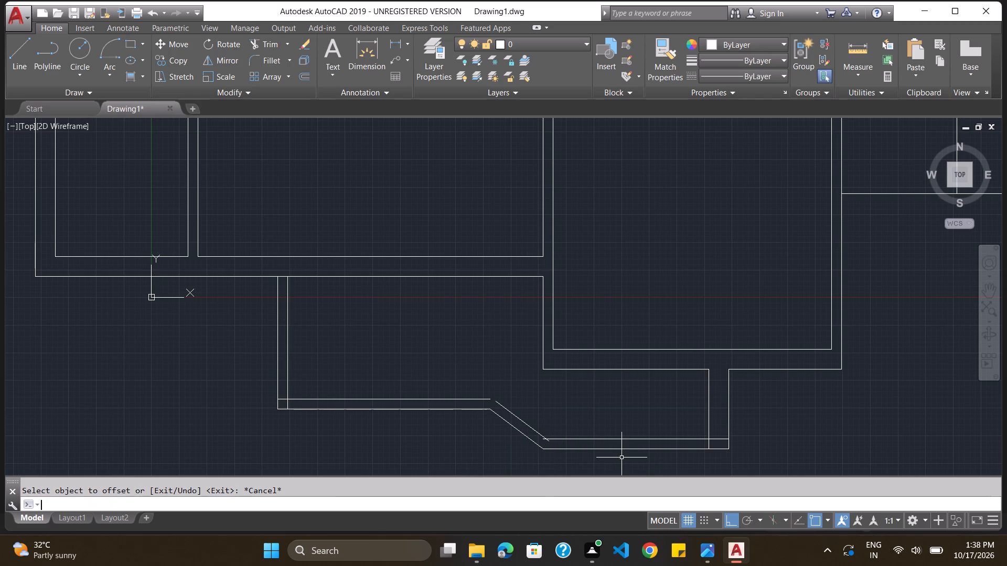
key("Escape")
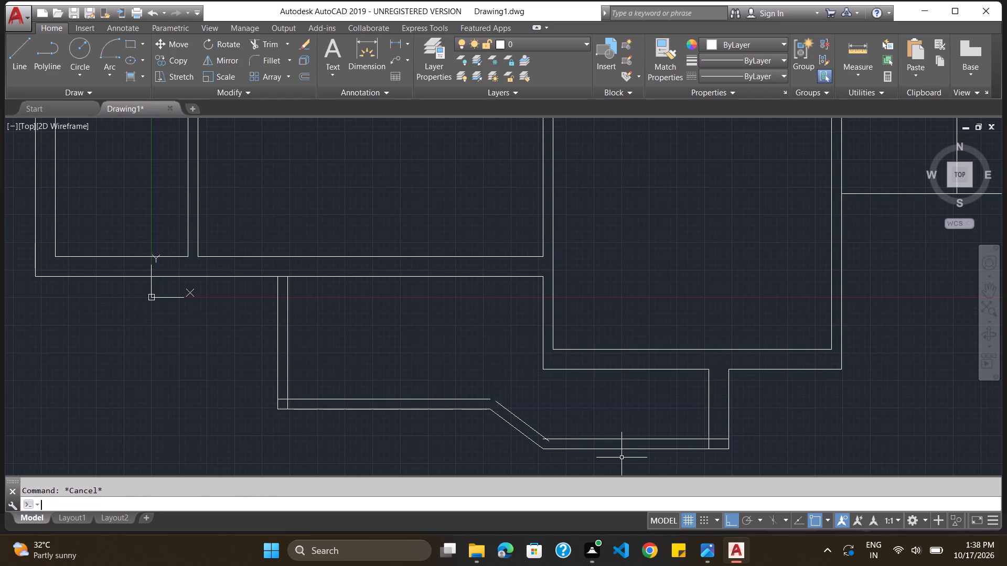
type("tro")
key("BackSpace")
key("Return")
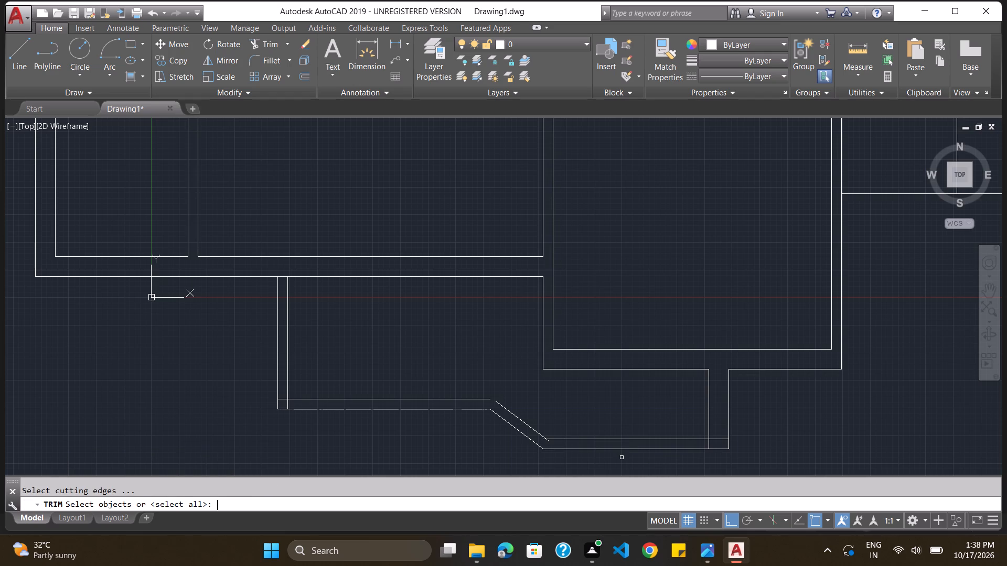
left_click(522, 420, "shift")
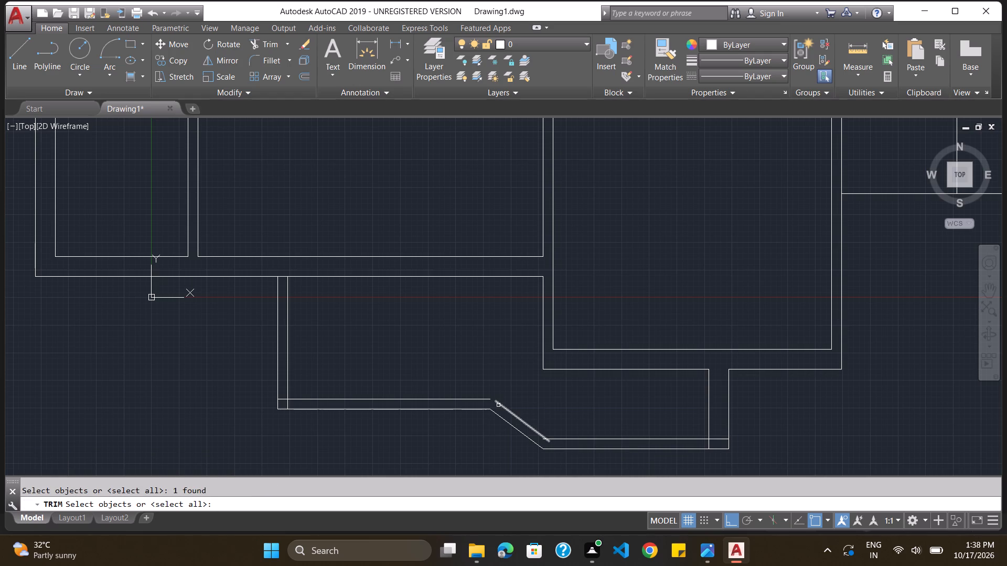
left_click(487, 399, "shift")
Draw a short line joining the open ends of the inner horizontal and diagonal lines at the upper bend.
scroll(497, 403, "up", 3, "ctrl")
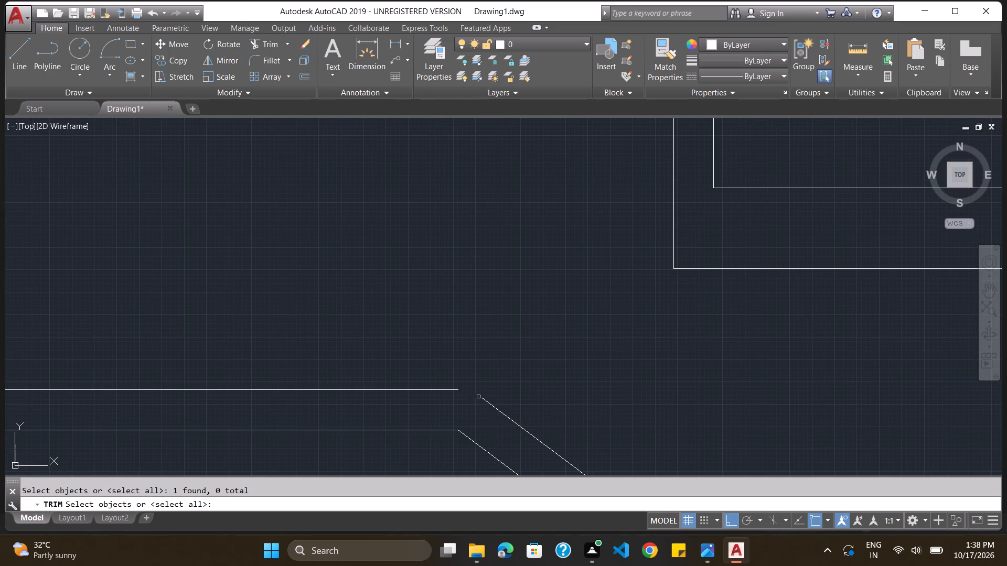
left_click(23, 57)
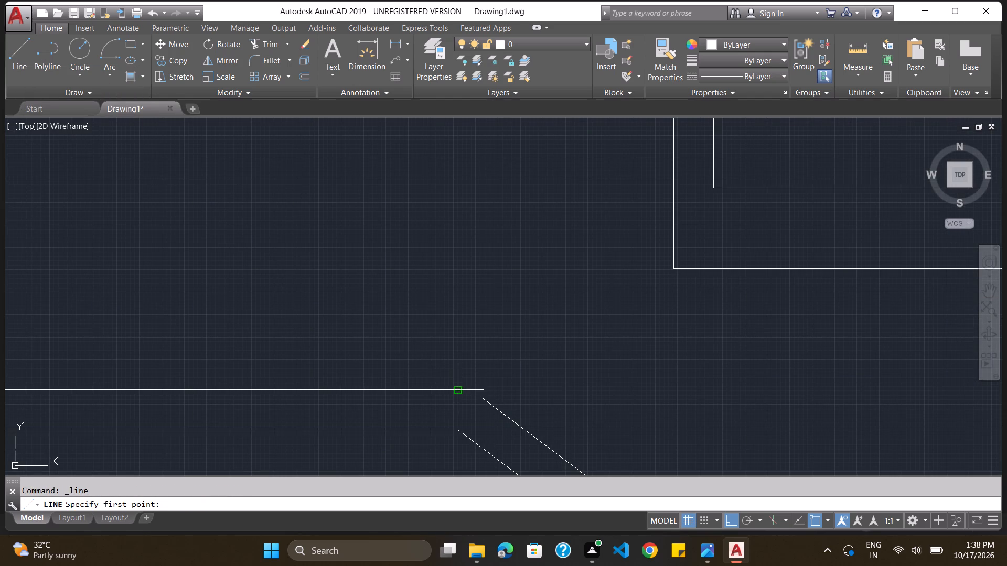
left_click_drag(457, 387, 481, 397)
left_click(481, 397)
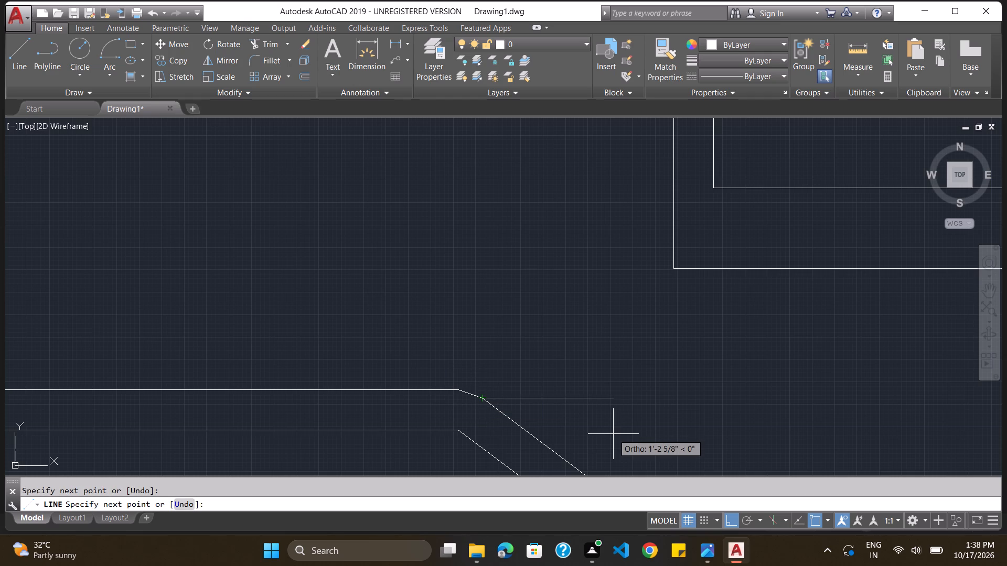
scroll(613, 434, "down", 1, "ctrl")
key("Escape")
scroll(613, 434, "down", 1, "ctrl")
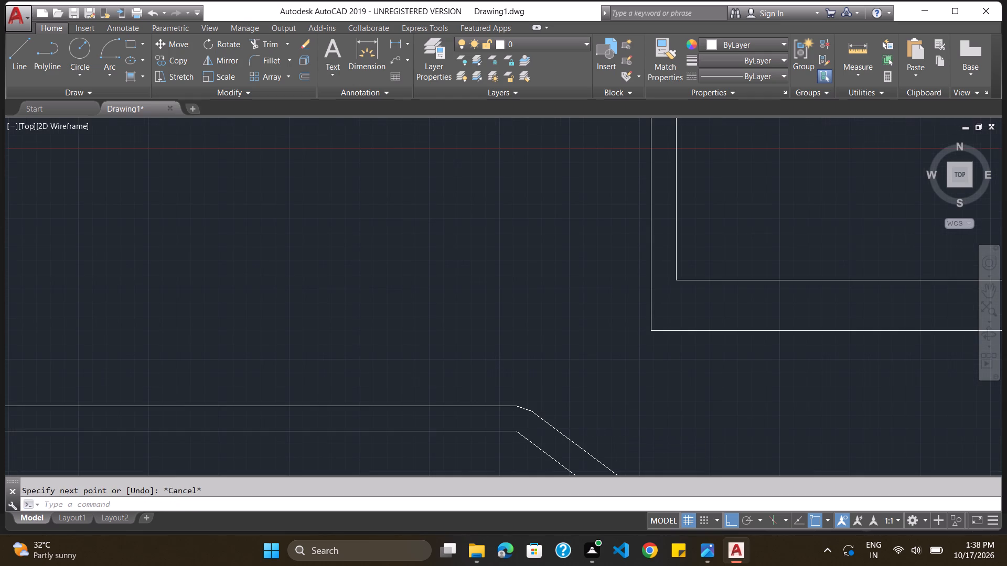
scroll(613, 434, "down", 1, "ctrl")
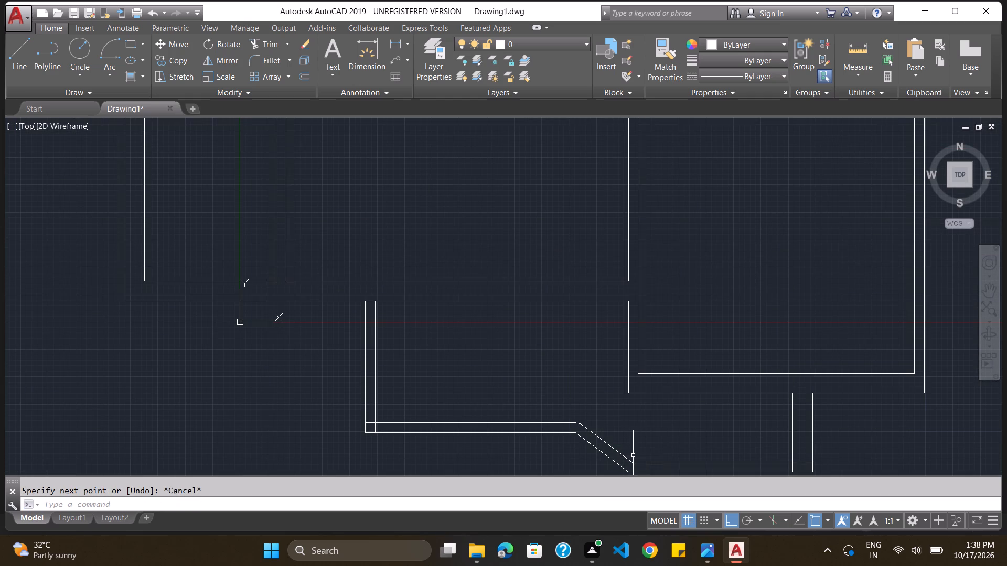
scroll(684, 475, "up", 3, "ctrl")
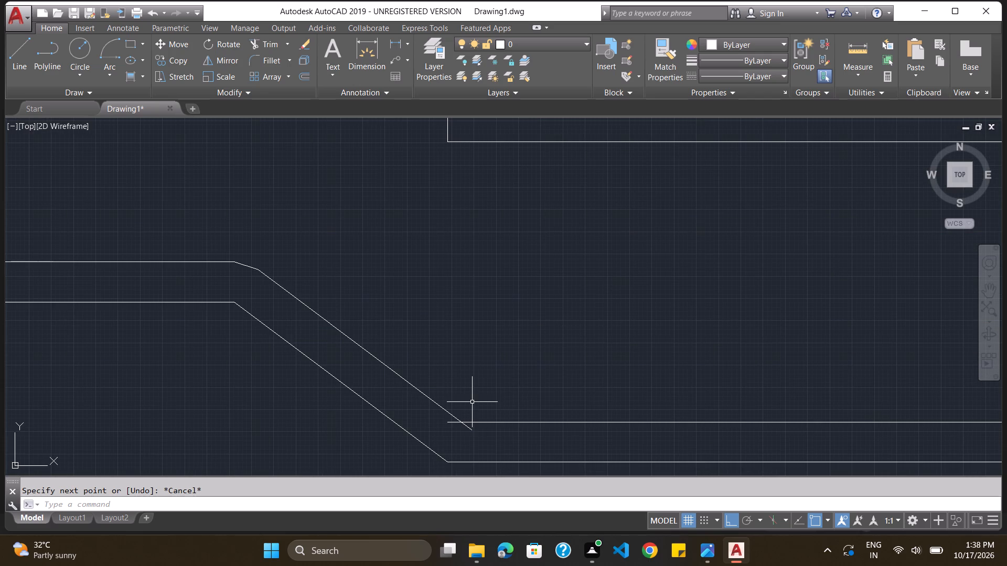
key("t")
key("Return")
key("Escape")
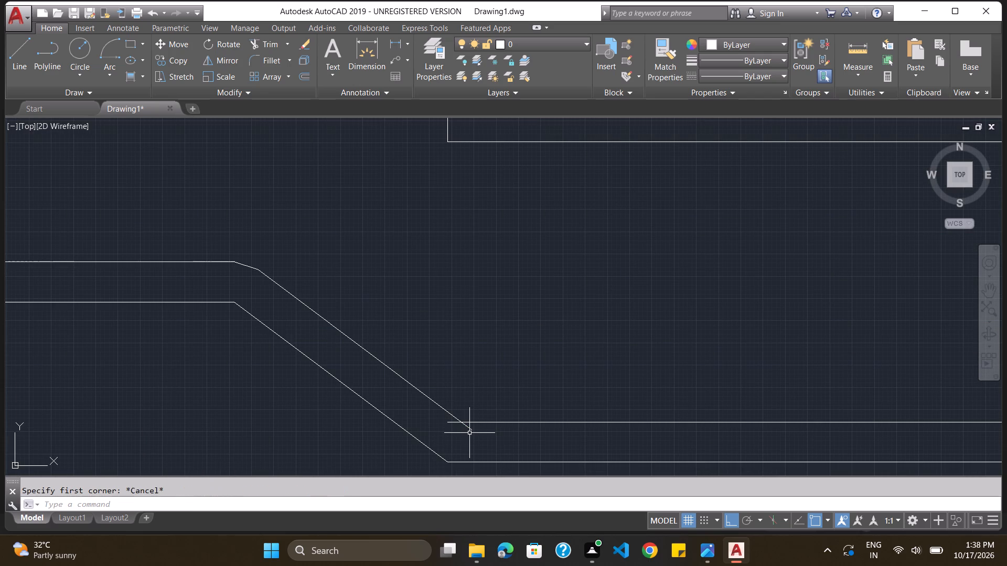
Trim the overlapping ends of the inner diagonal and lower inner horizontal line at the lower bend.
type("tr")
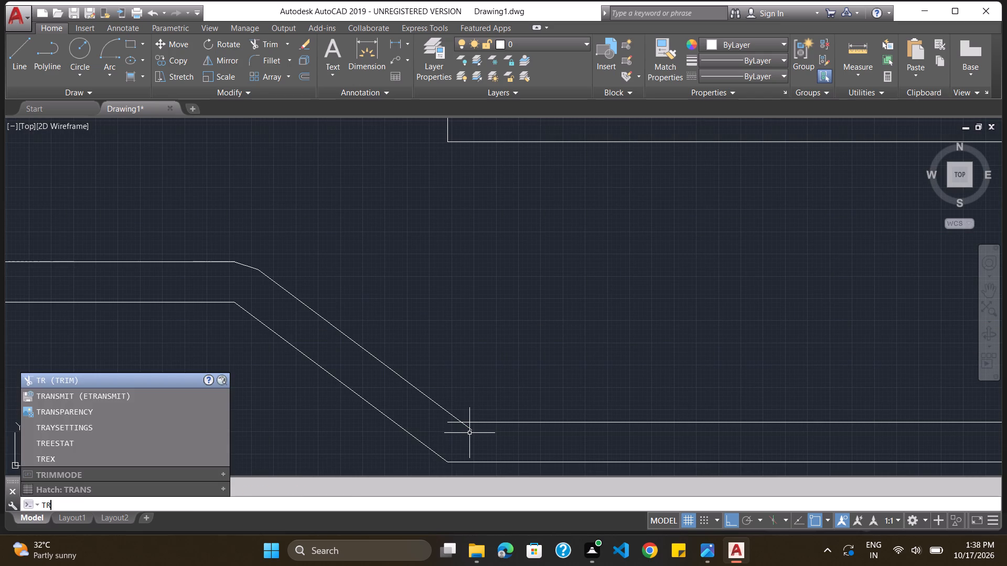
key("Return")
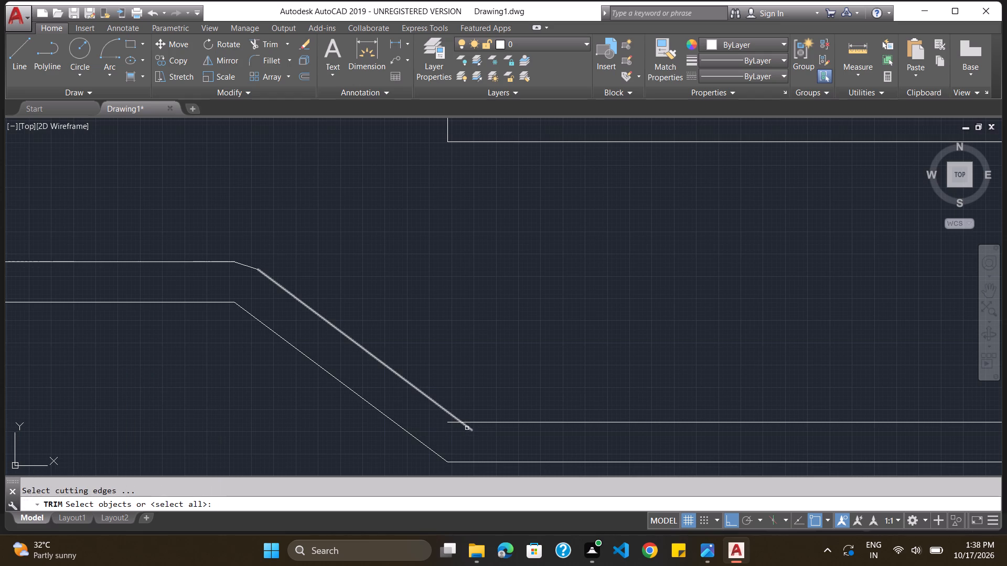
scroll(463, 425, "up", 3, "ctrl")
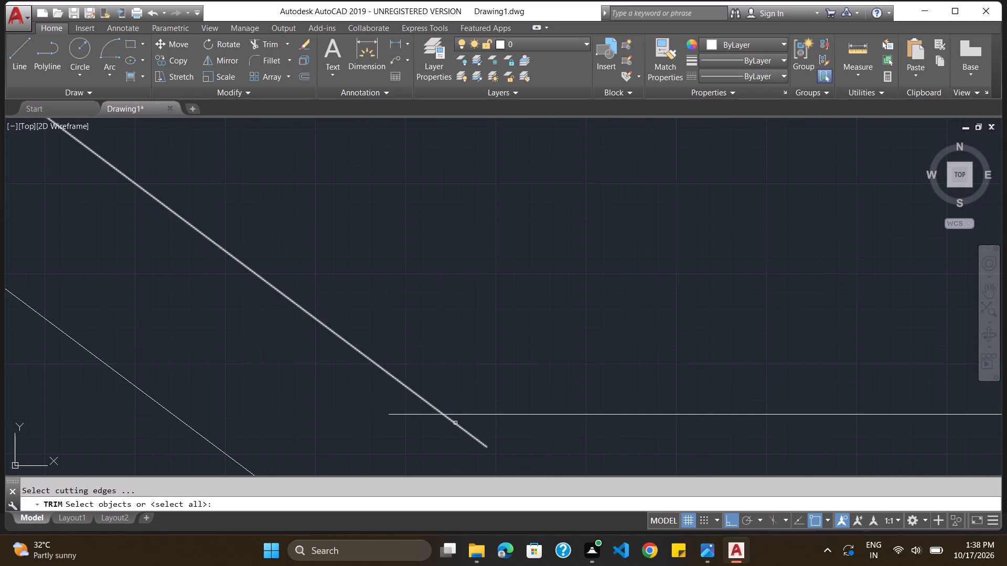
key("Return")
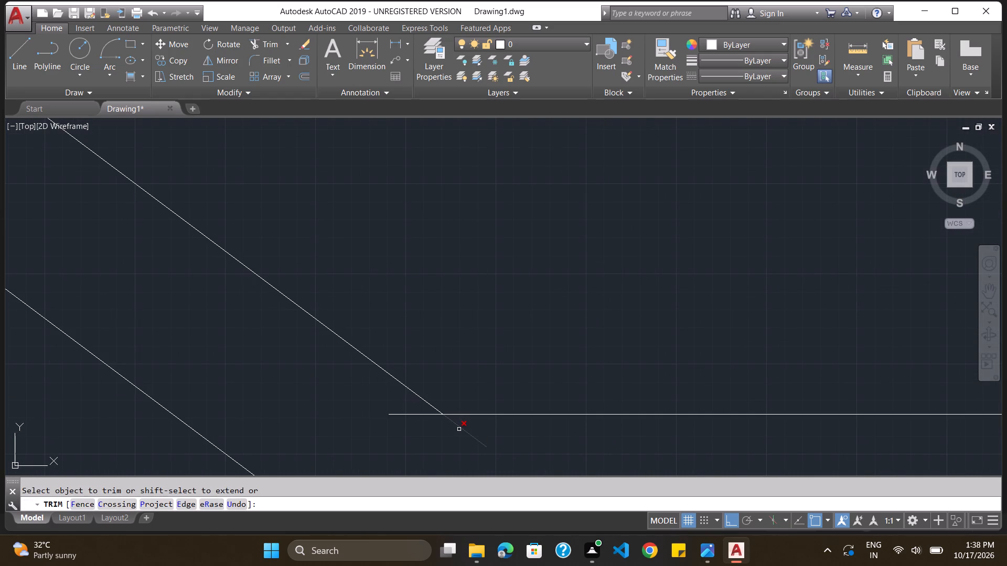
left_click(460, 428)
left_click(413, 416)
scroll(413, 416, "down", 4, "ctrl")
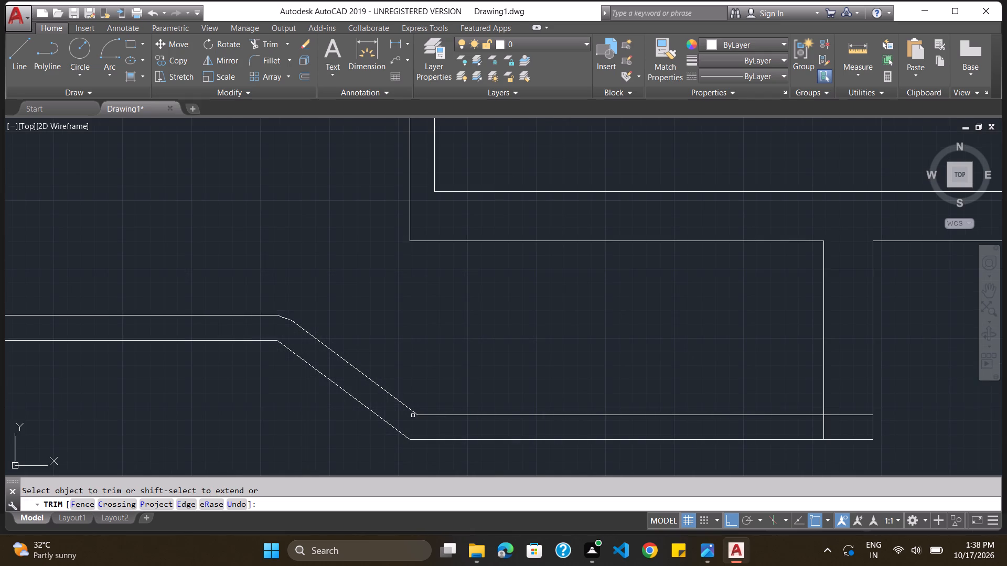
Extend the inner diagonal and horizontal lines to meet at the upper bend and delete the short connecting line there.
scroll(413, 416, "down", 1, "ctrl")
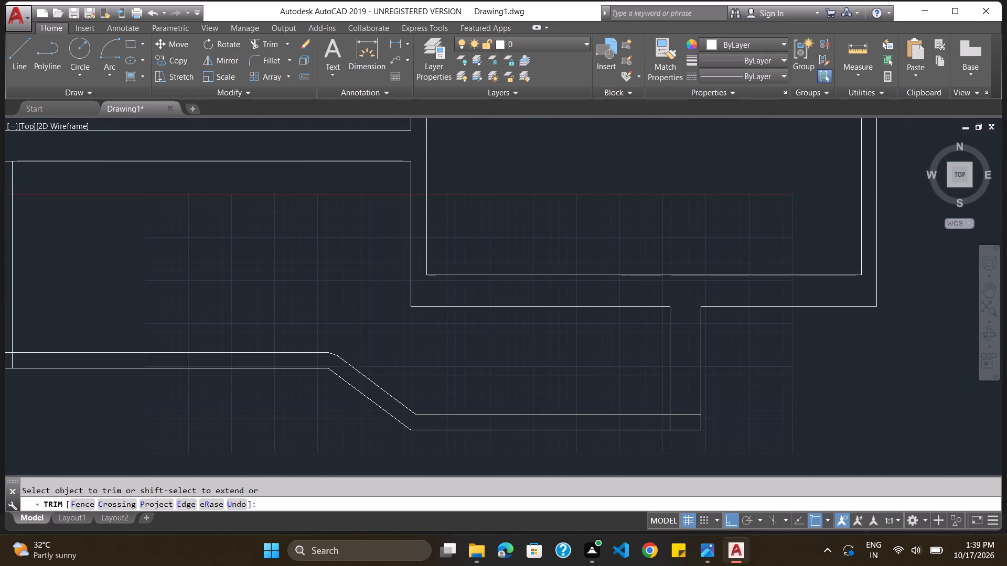
left_click(341, 362, "shift")
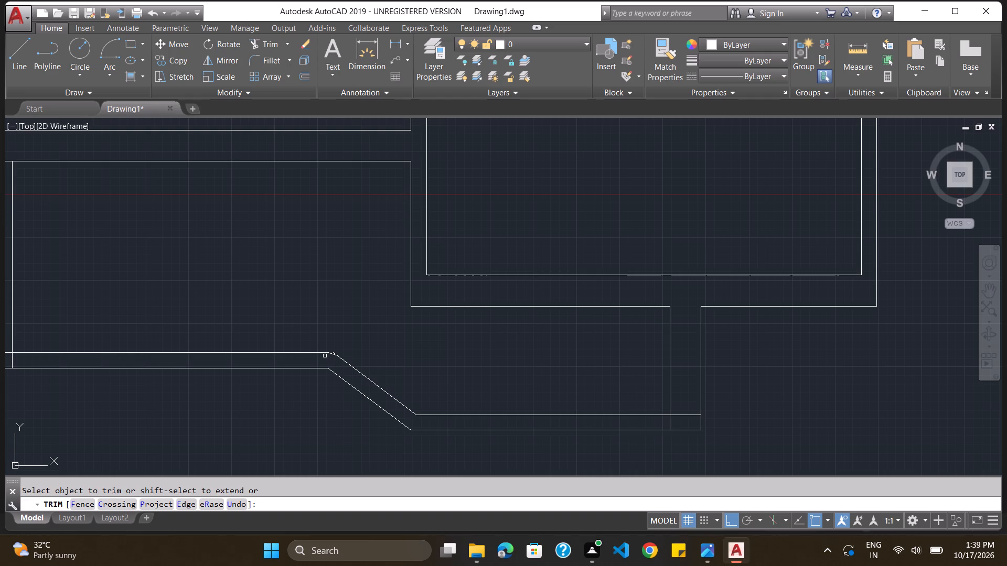
left_click(323, 353, "shift")
scroll(323, 353, "up", 5, "ctrl")
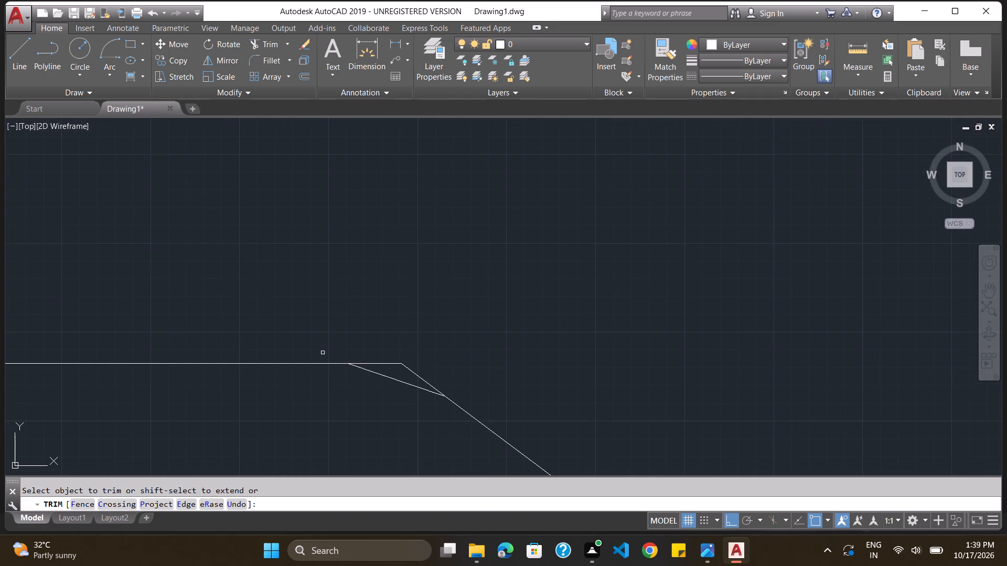
key("Escape")
left_click(384, 375)
key("Delete")
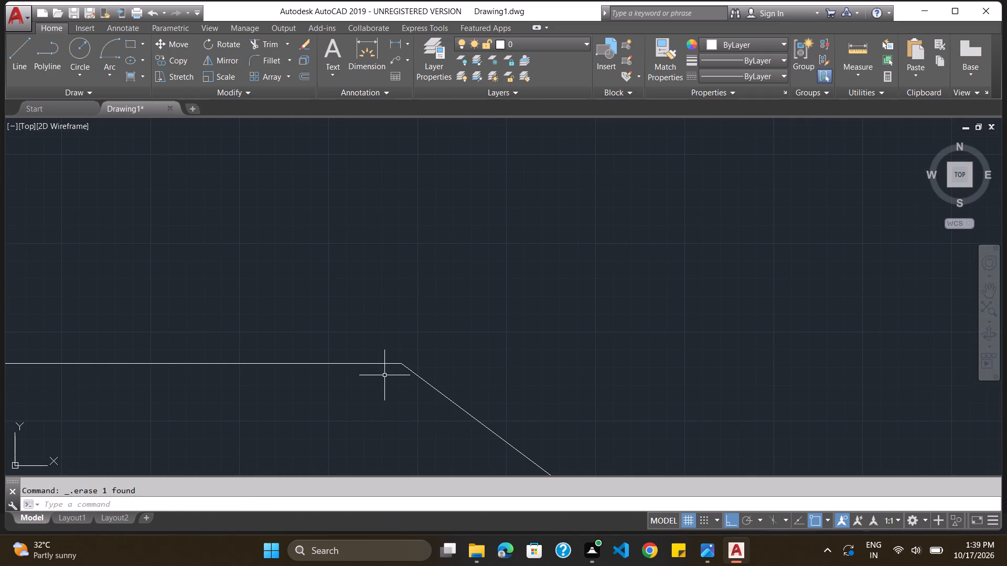
scroll(384, 375, "down", 6, "ctrl")
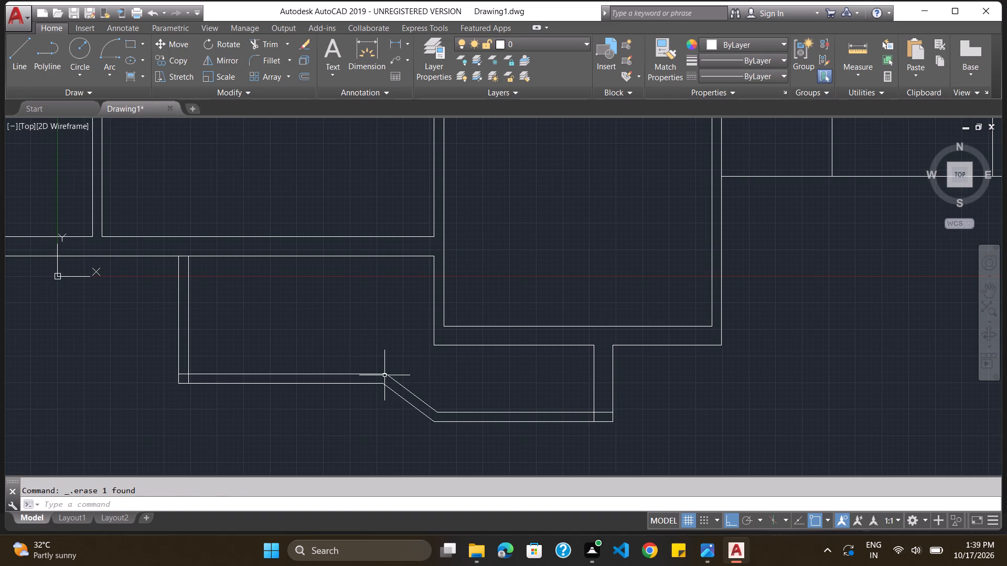
Trim the overlapping inner lines at the 4.5" wall's lower-left corner and the house wall line between its two left verticals.
scroll(313, 367, "right", 2)
scroll(313, 367, "left", 1)
type("tri")
key("Return")
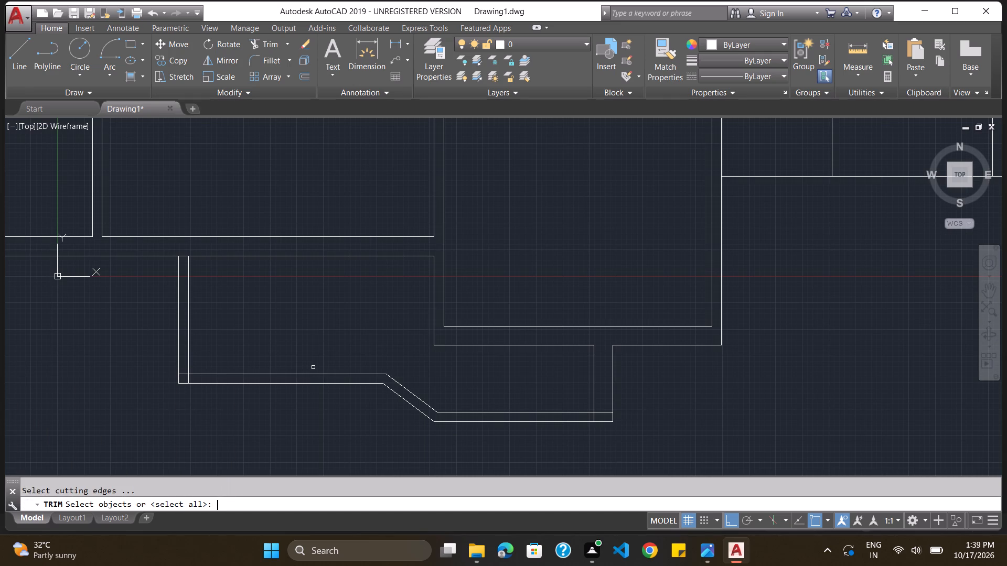
key("Return")
scroll(313, 367, "up", 2, "ctrl")
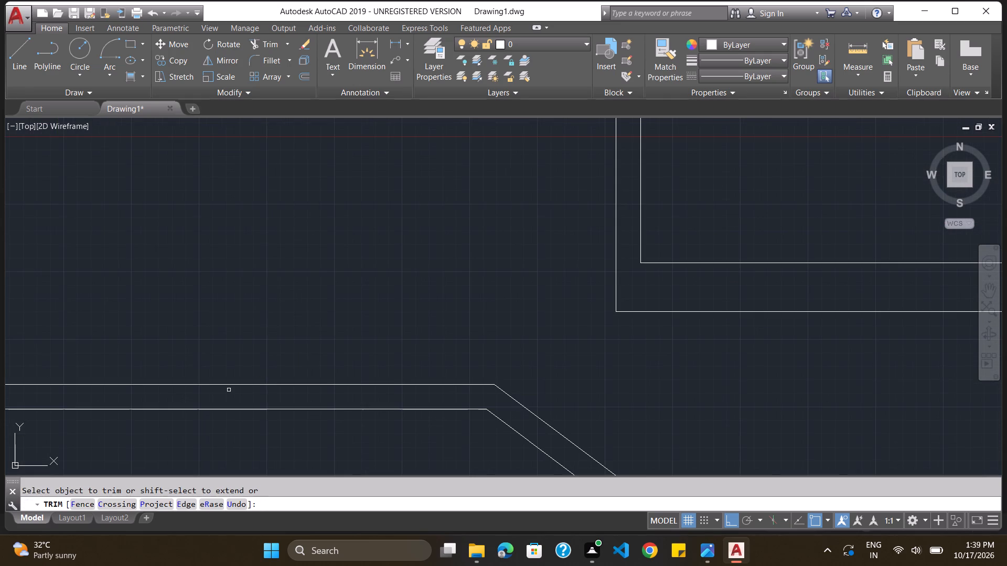
scroll(224, 388, "down", 2, "ctrl")
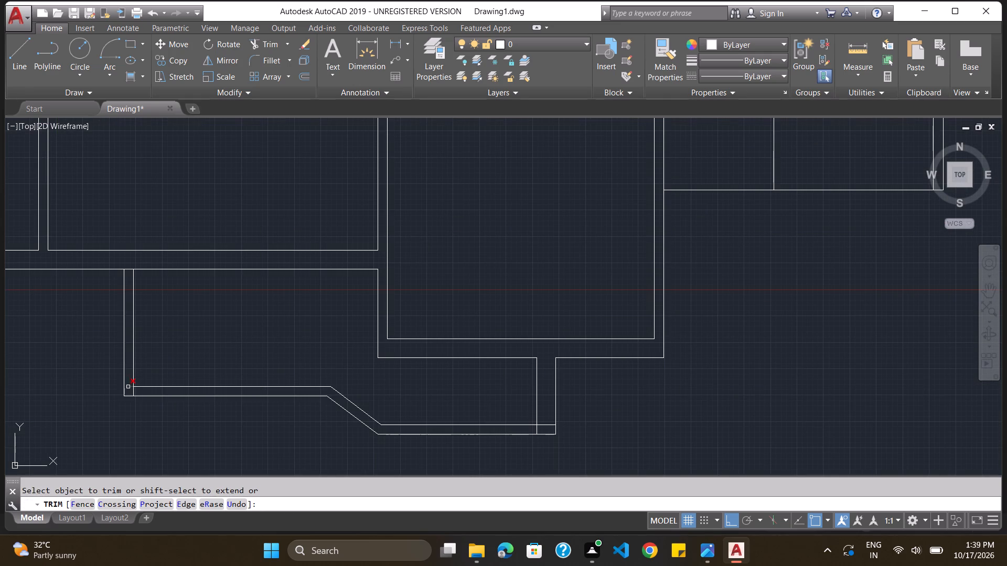
left_click(128, 387)
left_click(132, 391)
left_click(126, 268)
Trim the overlapping inner horizontal and vertical line ends at the lower corner of the 9" end wall.
left_click_drag(542, 426, 537, 429)
left_click(537, 429)
scroll(405, 380, "down", 4, "ctrl")
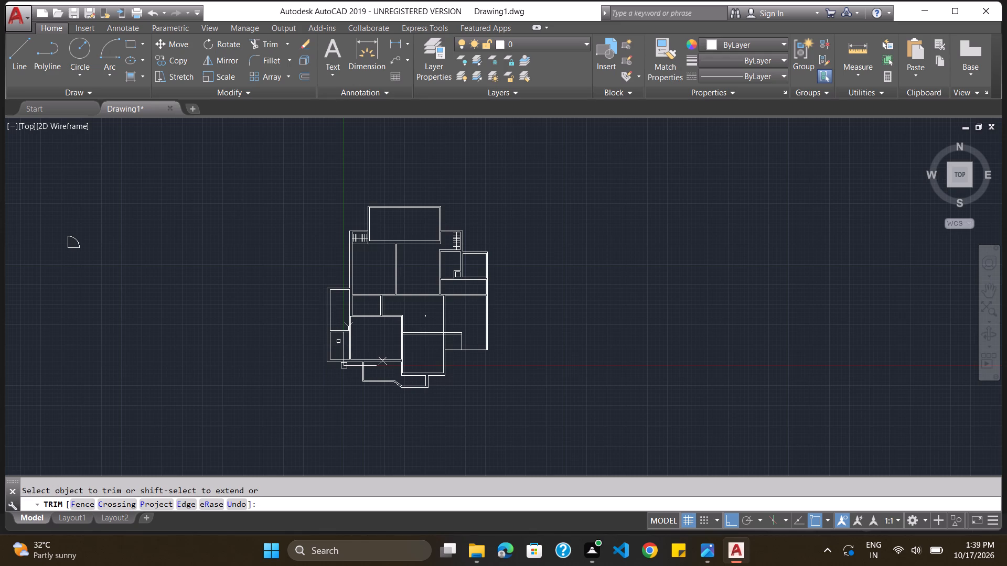
scroll(340, 331, "up", 3, "ctrl")
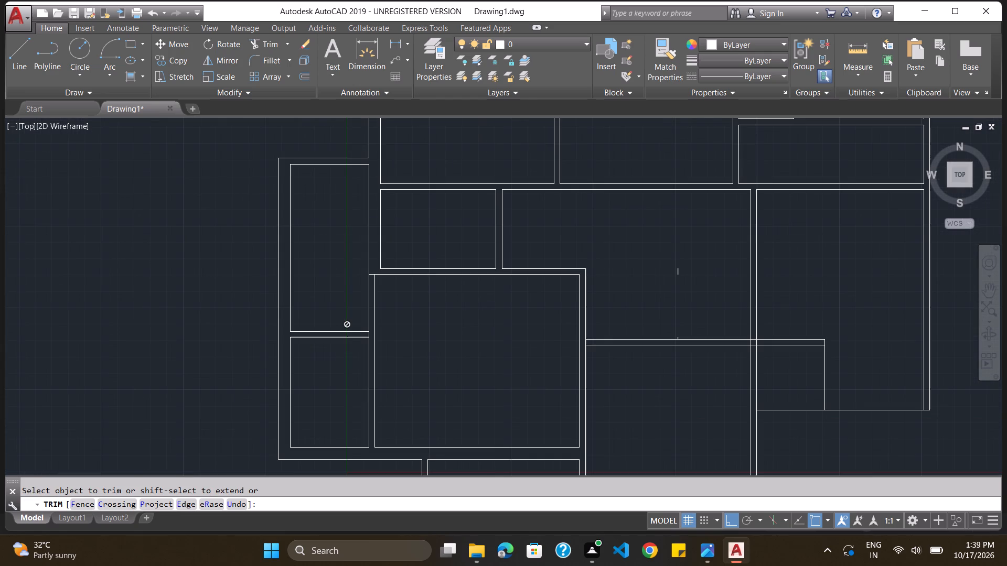
left_click(318, 502)
key("Escape")
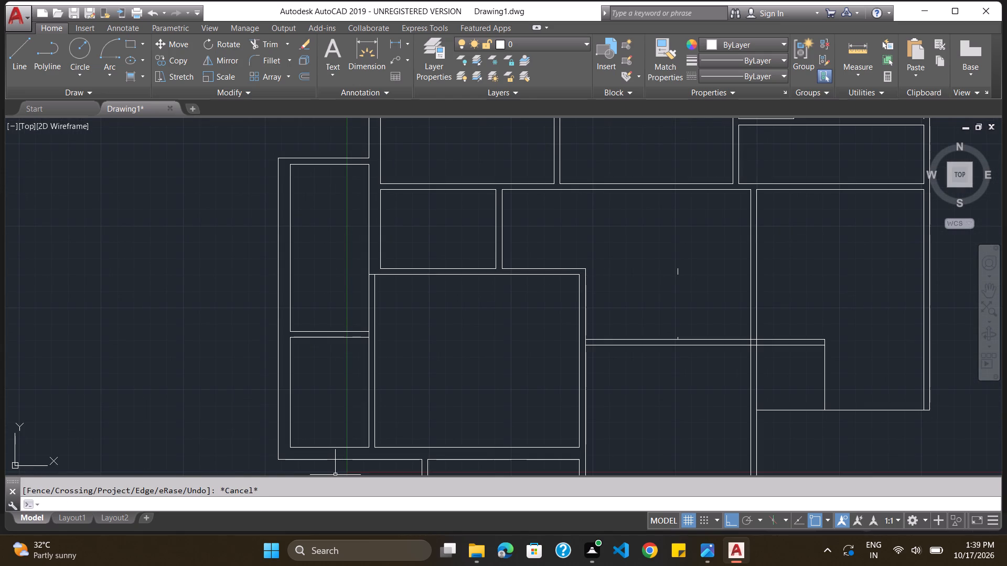
Offset the inner left wall line of the upper narrow room at the house's west side 2' into the room.
key("o")
key("Return")
key("2")
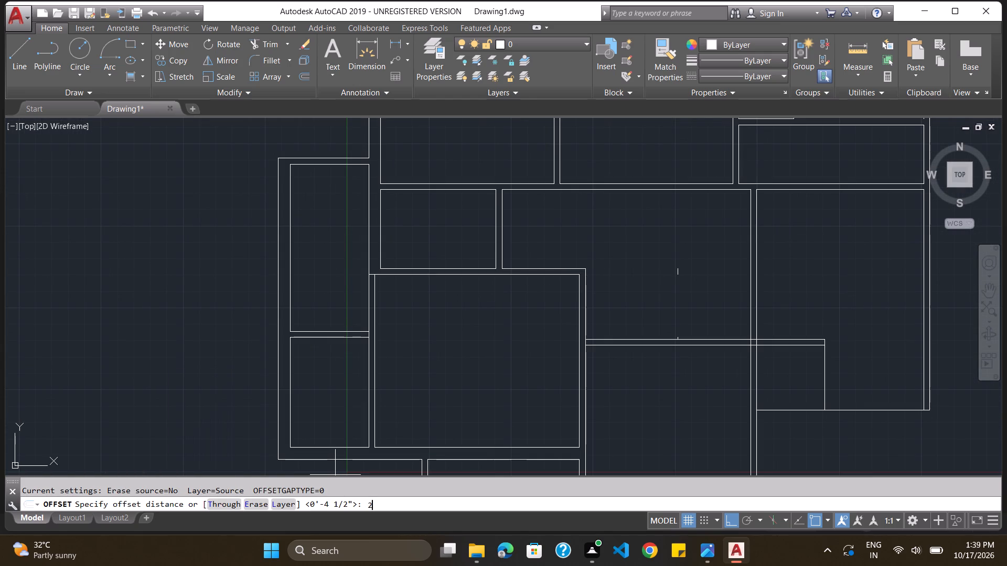
key("apostrophe")
key("Return")
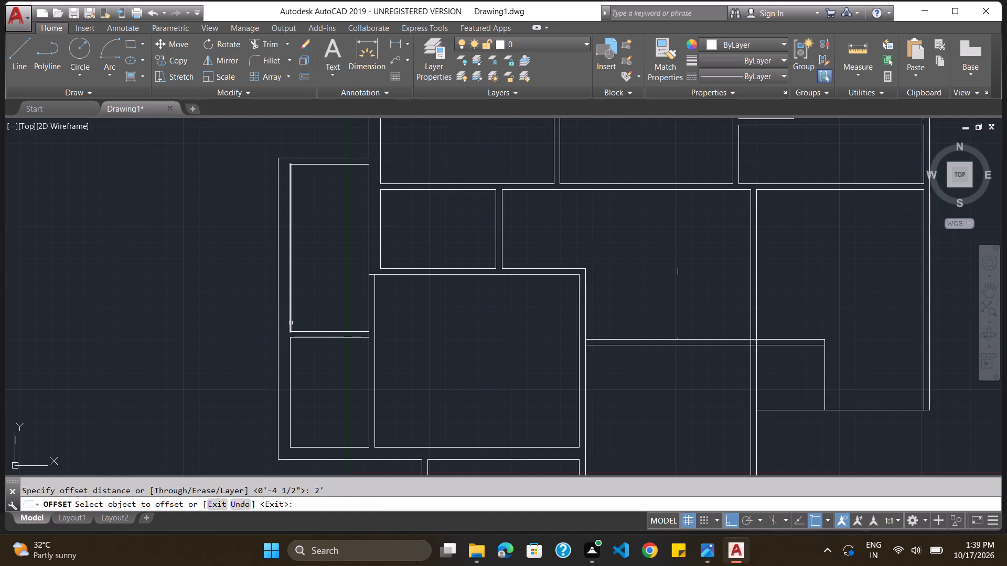
left_click_drag(290, 323, 311, 320)
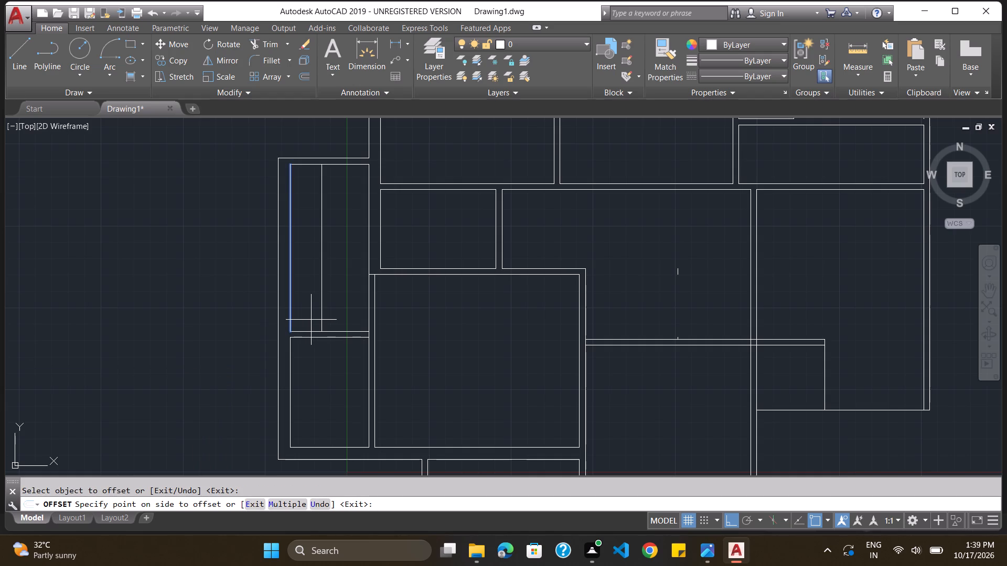
left_click(311, 320)
key("Escape")
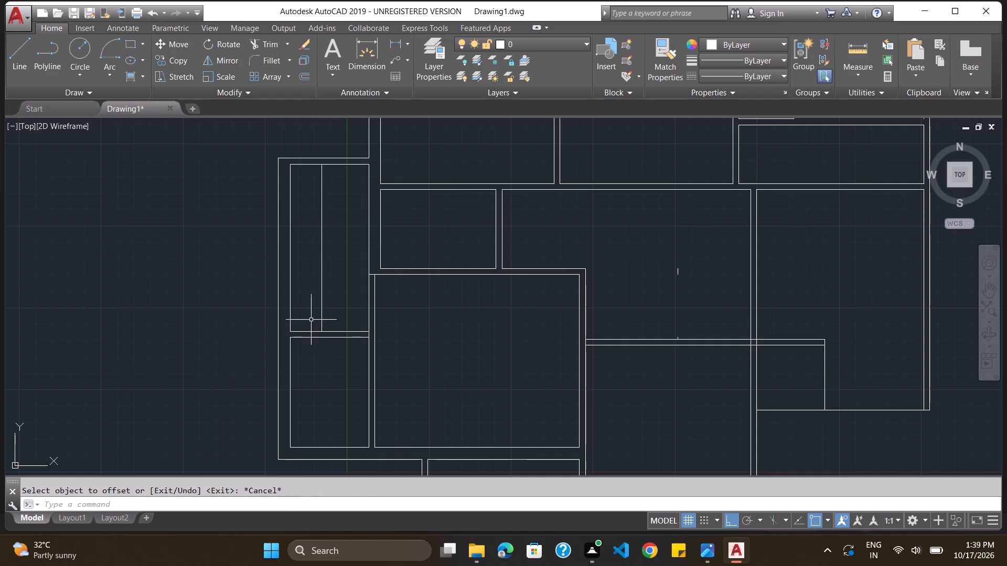
Offset the new vertical line 4.5" to the east to form a partition wall in the narrow room.
key("o")
key("Return")
type("4.5\"")
key("Return")
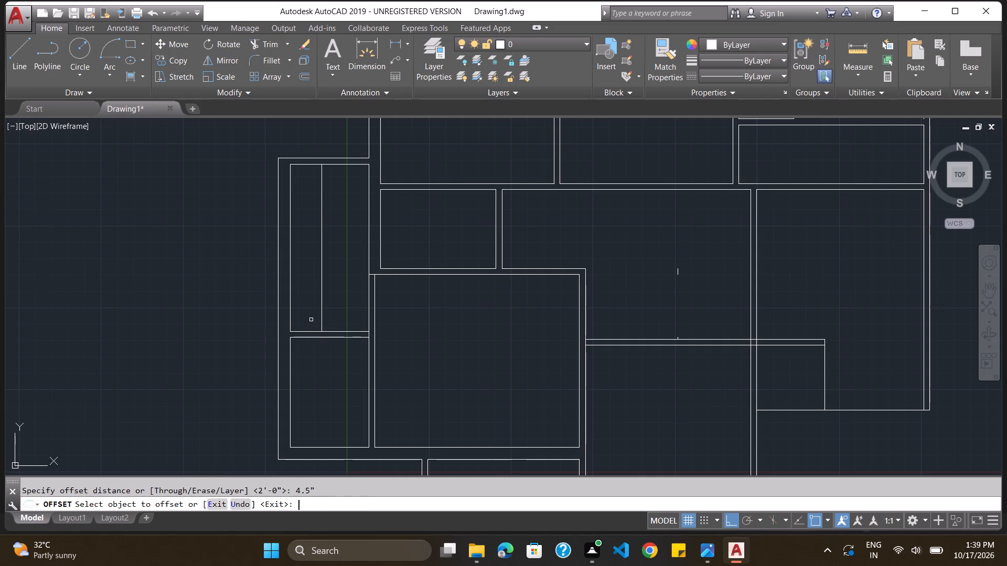
left_click_drag(321, 317, 323, 317)
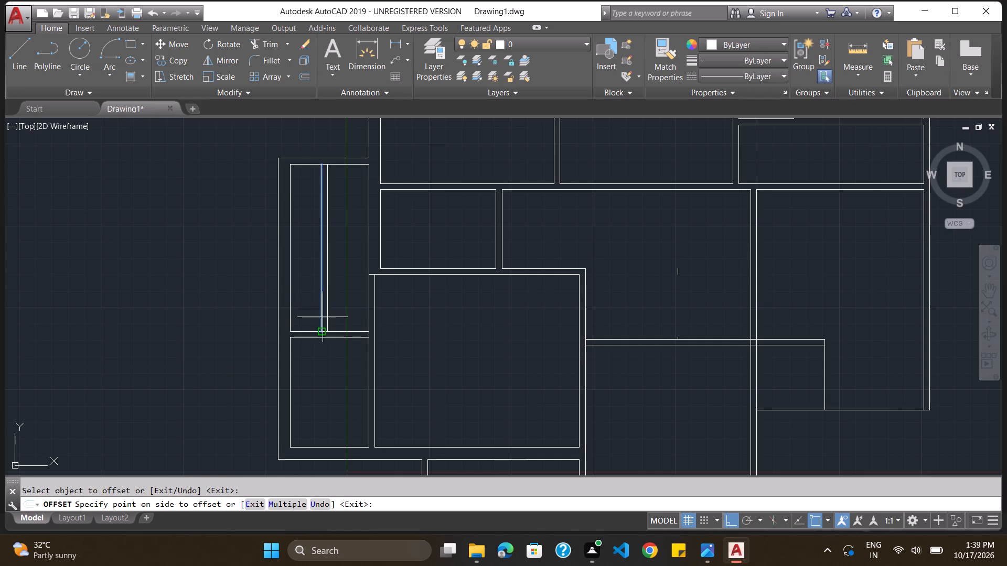
left_click_drag(323, 317, 330, 318)
left_click(330, 318)
key("Escape")
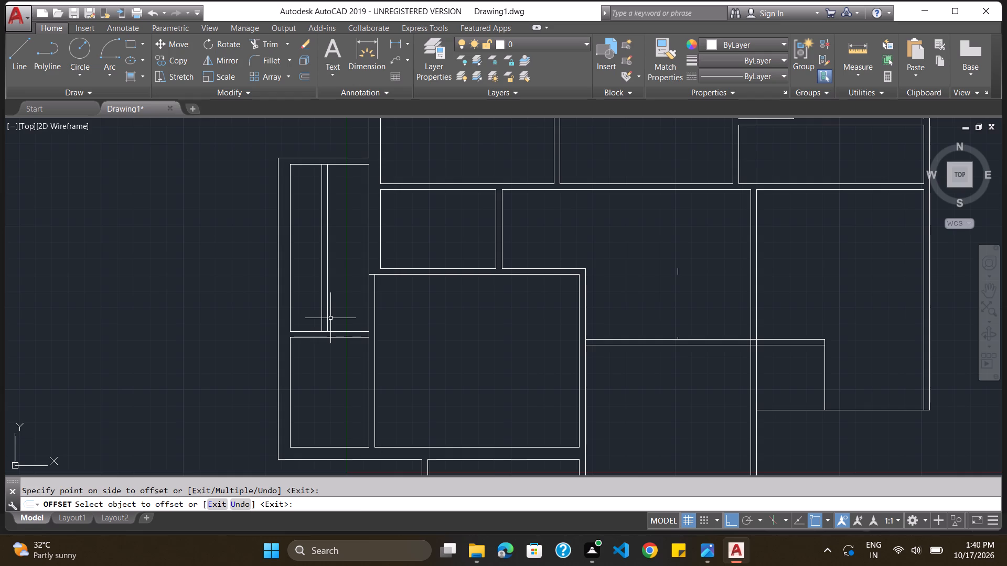
Trim the narrow room's bottom wall line between the two partition lines.
type("trim")
key("Return")
key("Return")
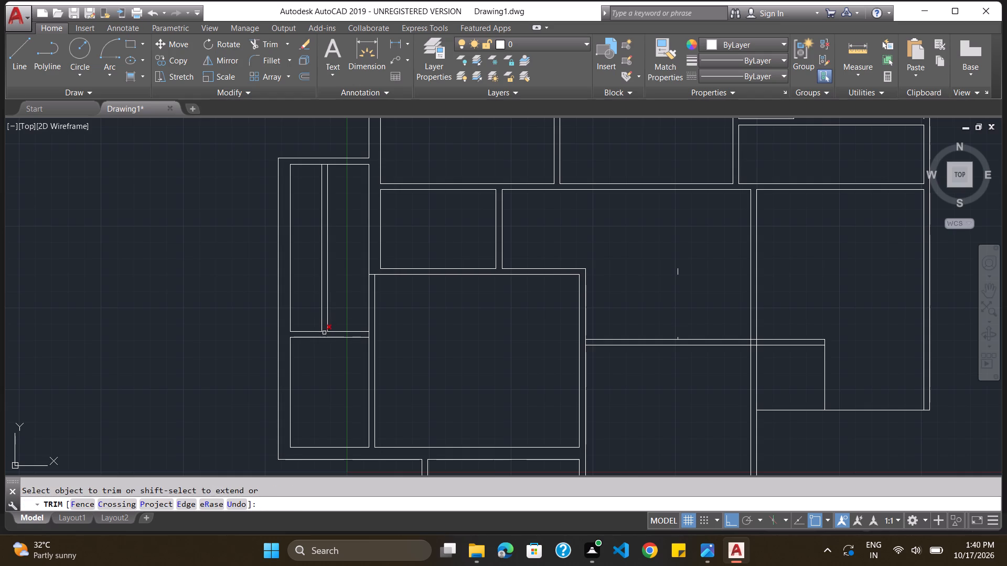
left_click(324, 331)
key("Escape")
Offset the bottom line of the compartment west of the partition 1' upward.
key("o")
key("Return")
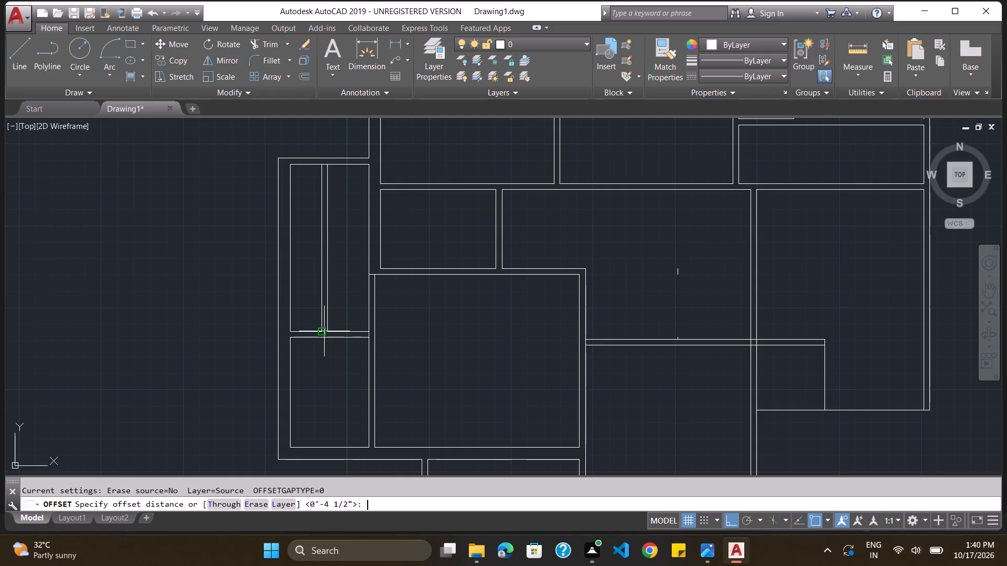
key("1")
key("apostrophe")
key("Return")
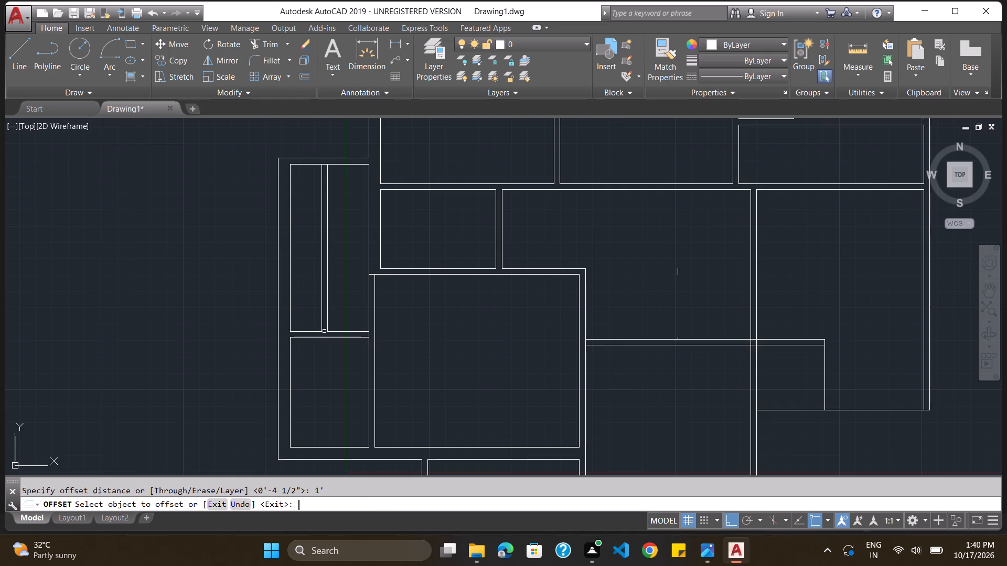
left_click(316, 332)
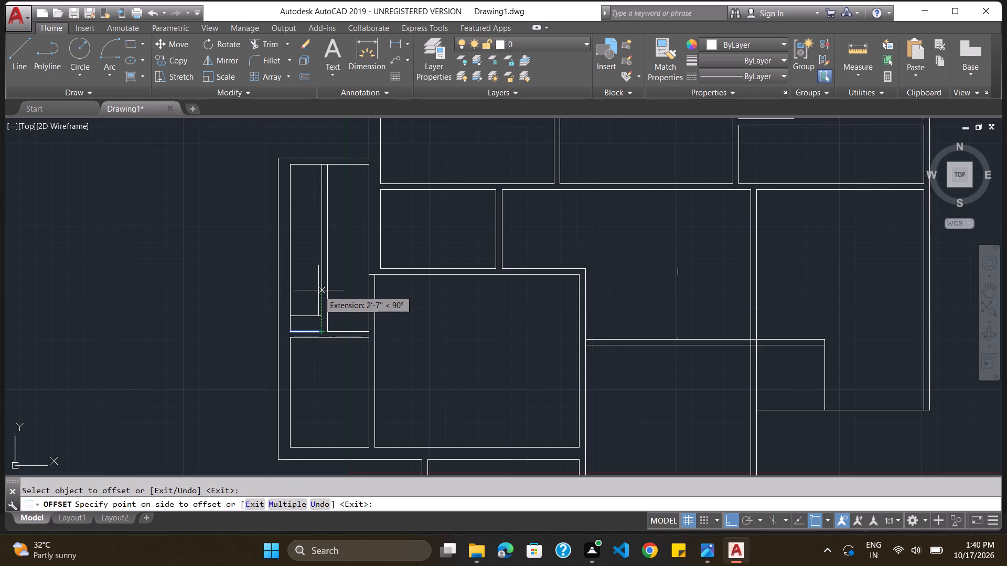
left_click(318, 290)
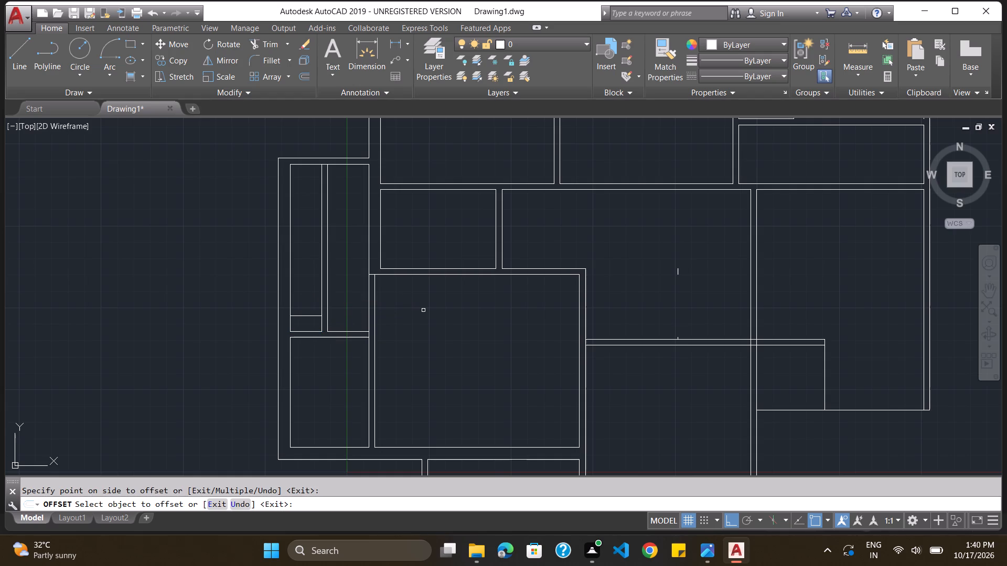
key("Escape")
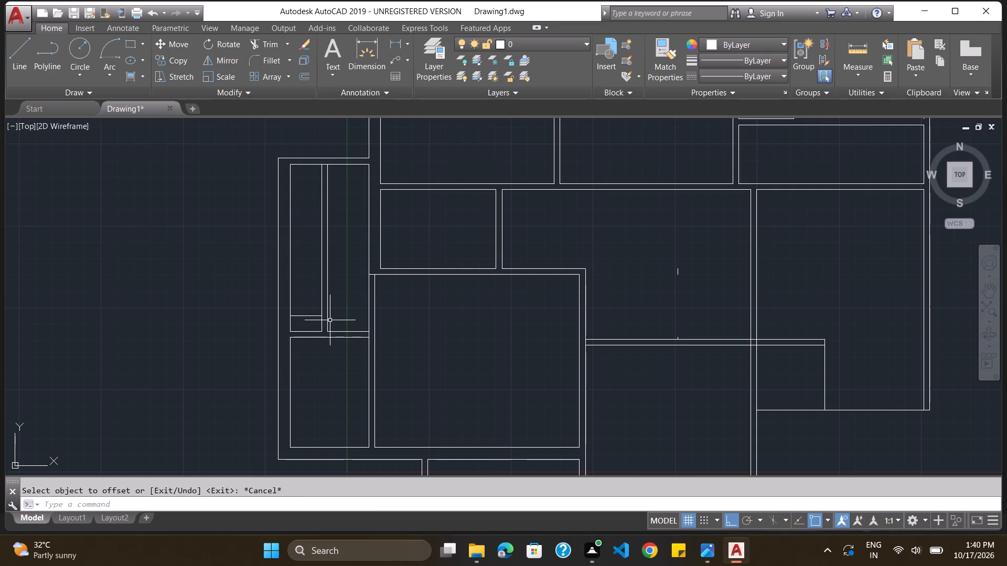
Extend the 1' offset line to the partition's far line and to the outer west wall line.
key("Escape")
type("trim")
key("Return")
key("Return")
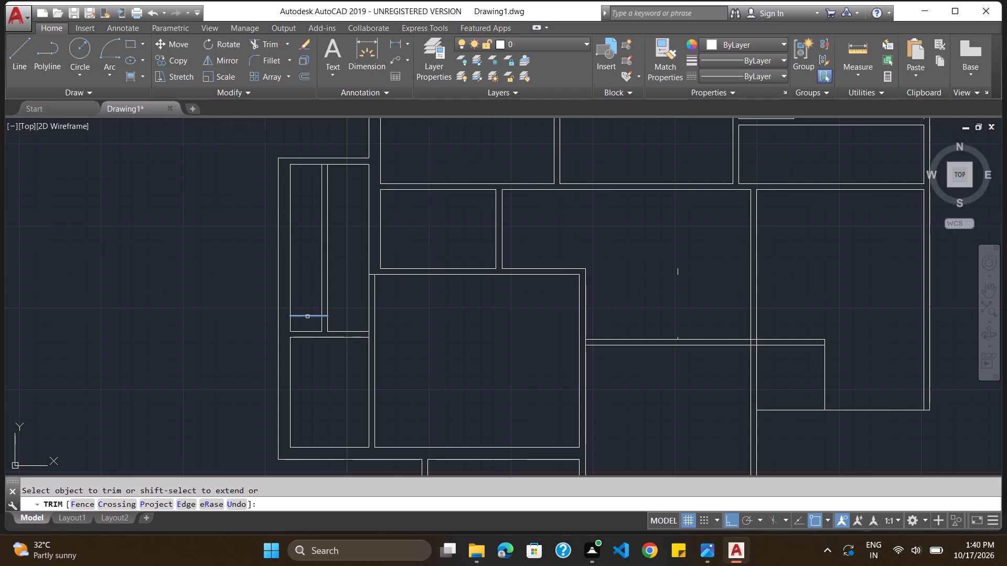
left_click(307, 317, "shift")
left_click(301, 317, "shift")
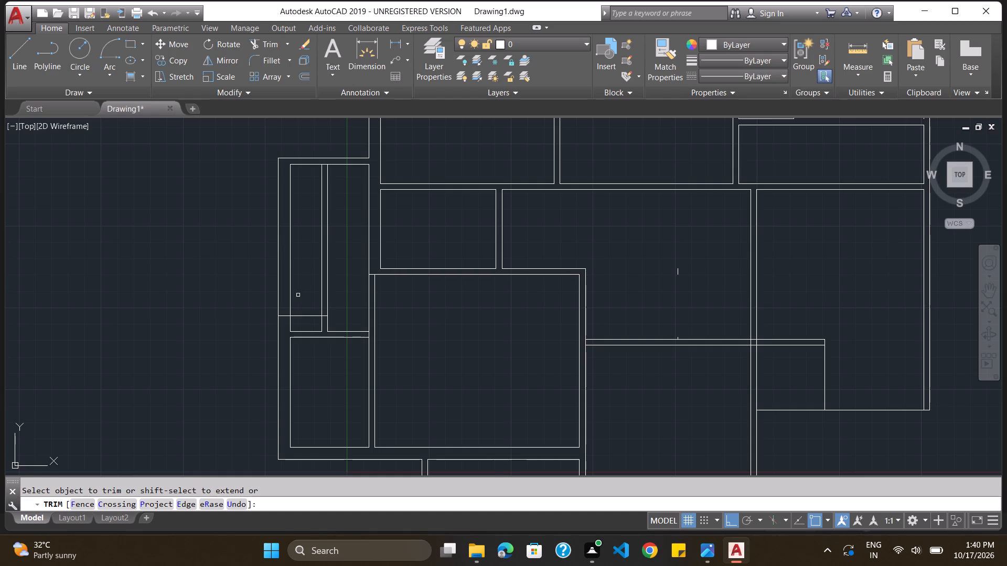
Trim the inner west wall line just above the extended horizontal line.
left_click(287, 298)
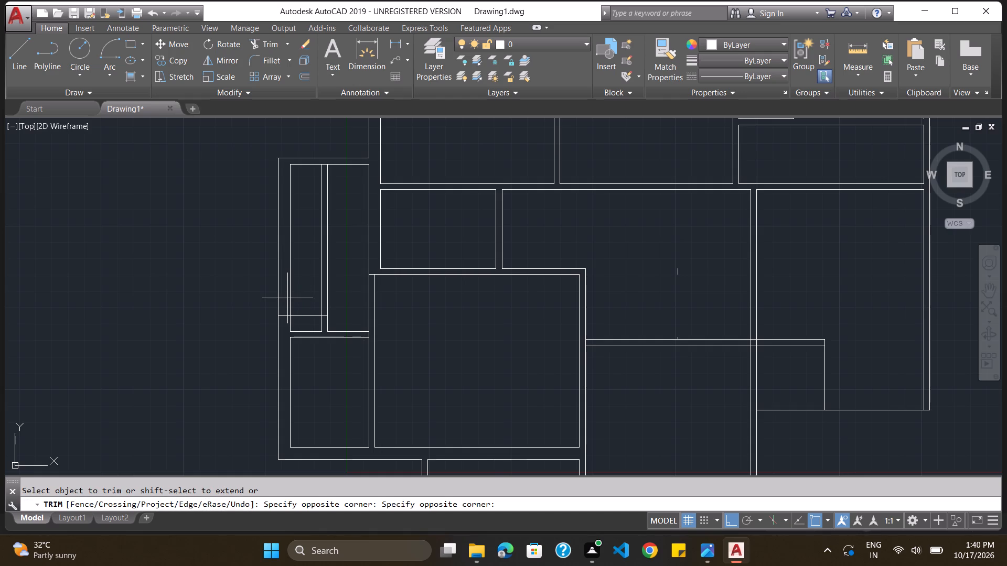
left_click(297, 304)
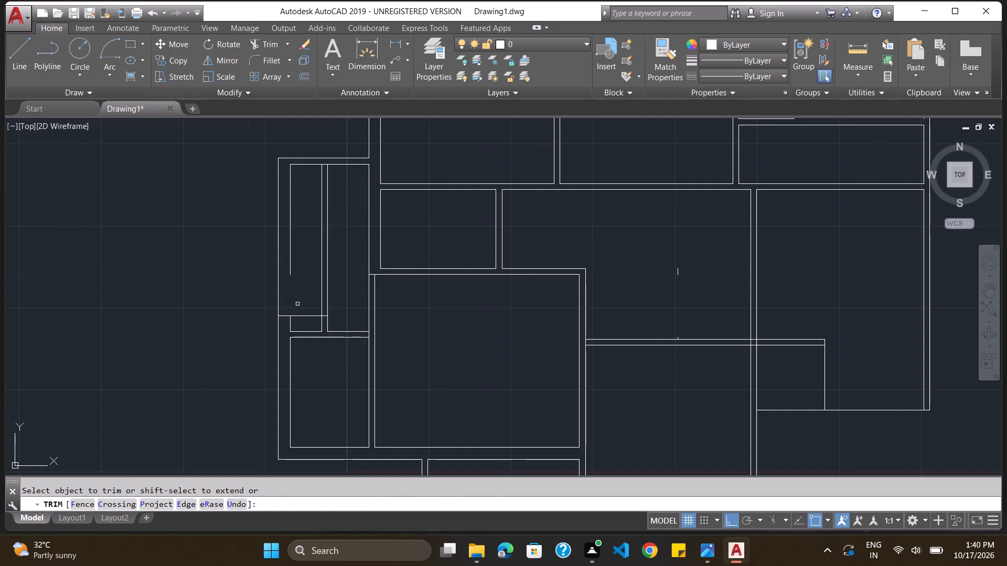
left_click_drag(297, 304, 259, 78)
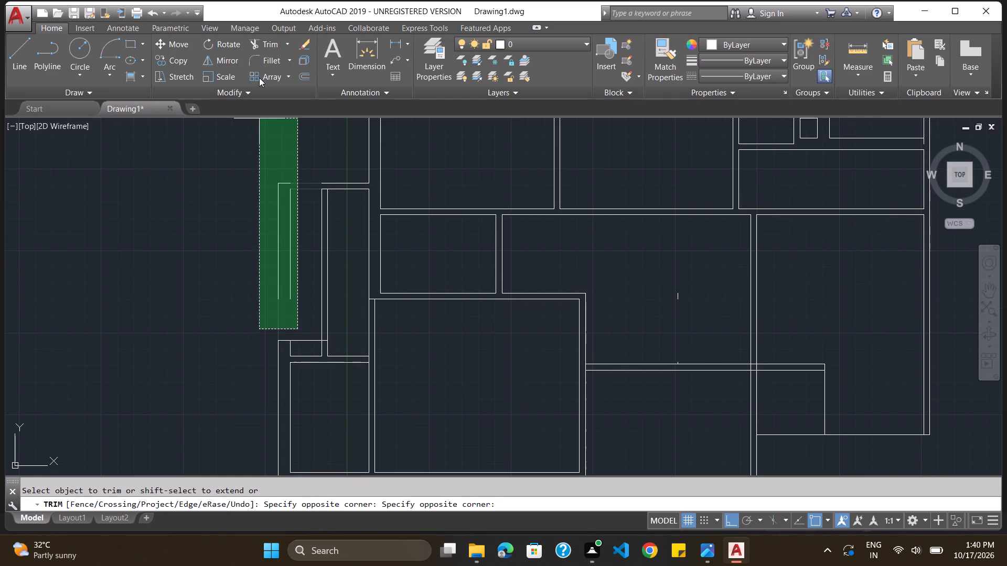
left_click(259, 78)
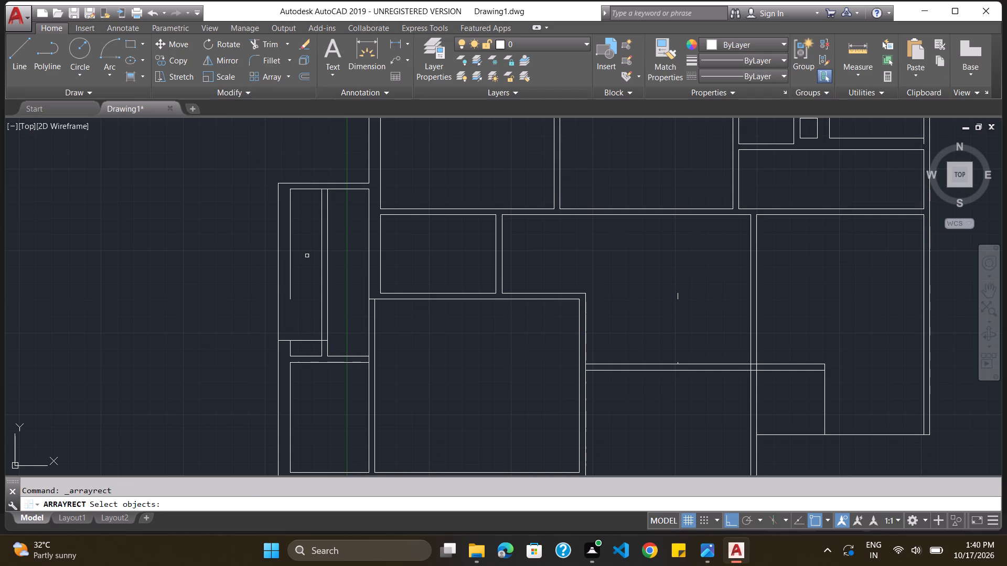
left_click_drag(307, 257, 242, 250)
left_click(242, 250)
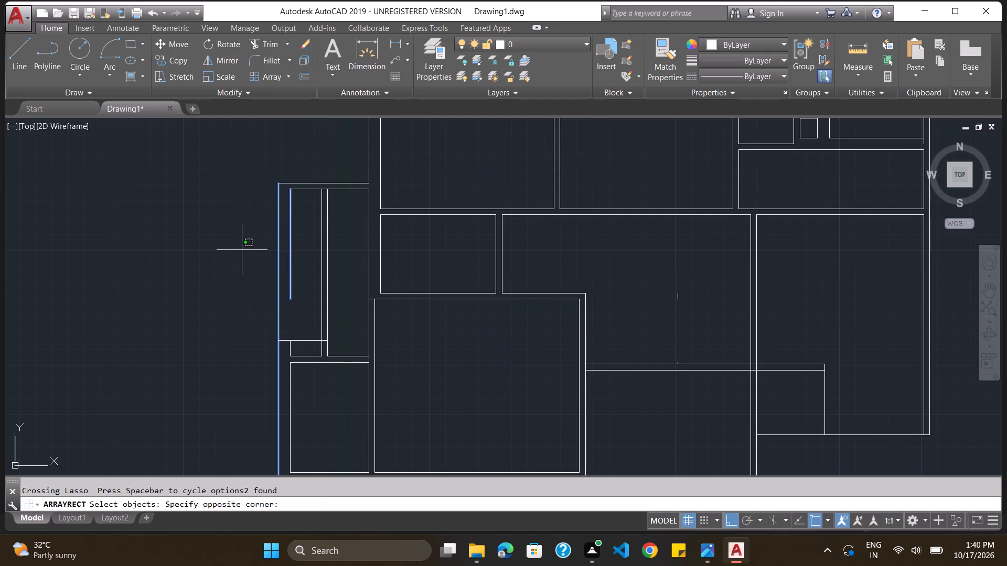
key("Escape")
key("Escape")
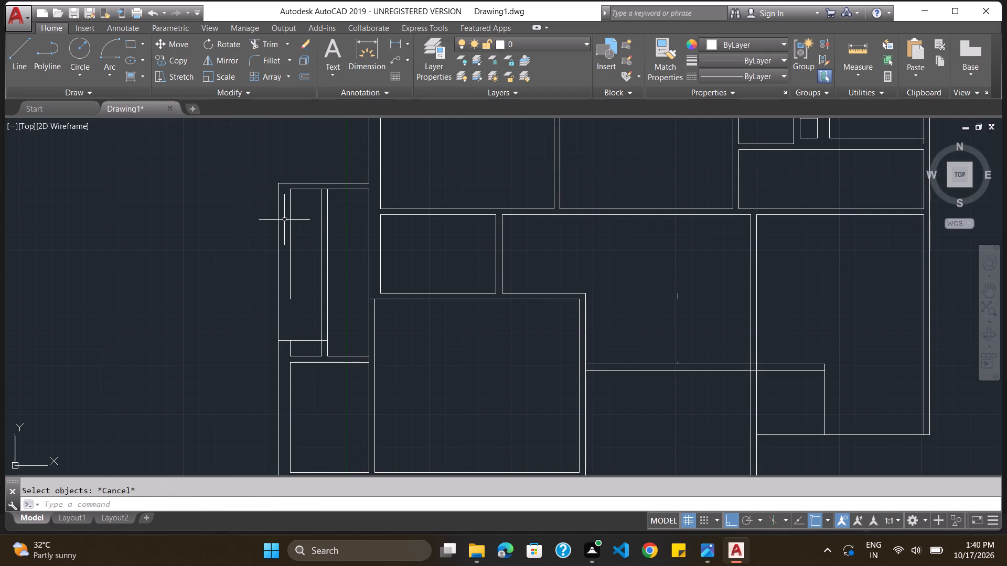
Delete the remaining upper segment of the inner west wall line beside the partition.
left_click(288, 220)
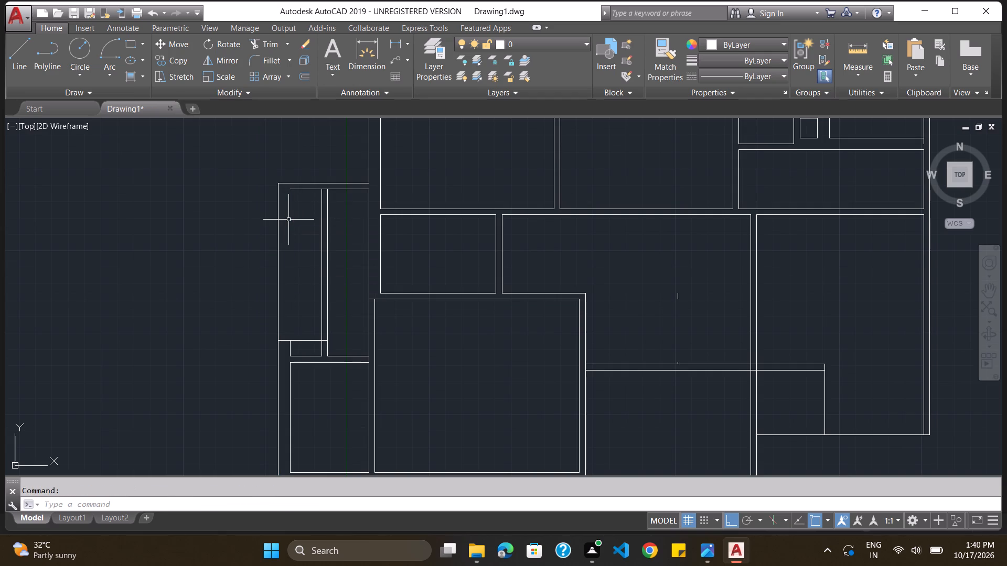
key("Delete")
key("Escape")
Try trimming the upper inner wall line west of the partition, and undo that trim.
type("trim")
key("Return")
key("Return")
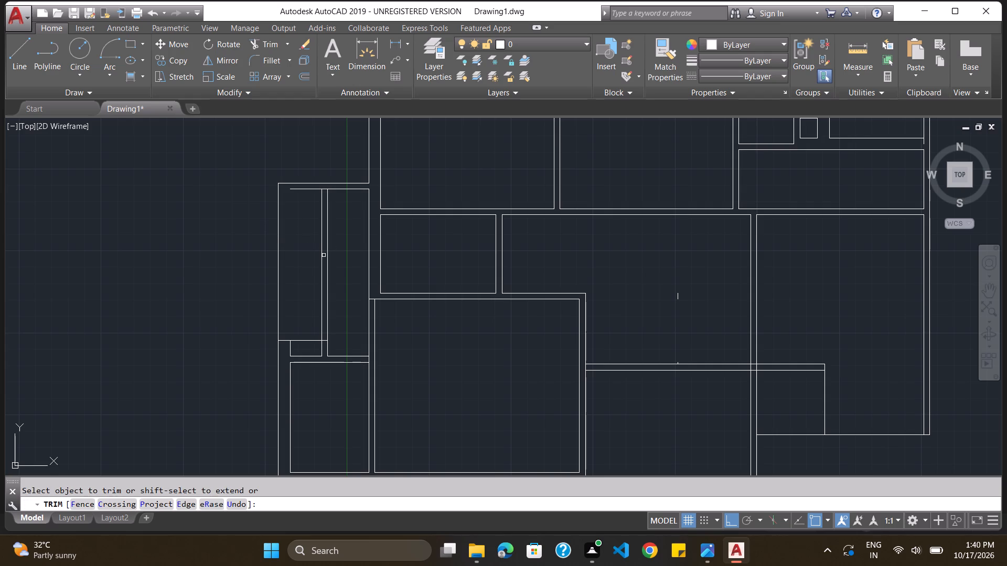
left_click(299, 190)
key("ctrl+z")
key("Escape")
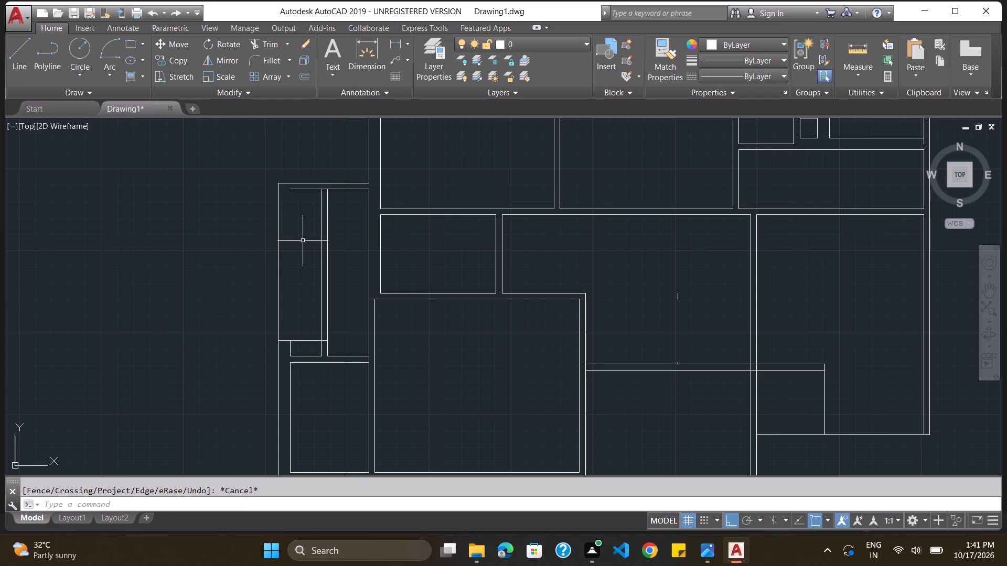
Offset the outer west wall line of the narrow west room inward by 4.5".
key("o")
key("Return")
type("4.5\"")
key("Return")
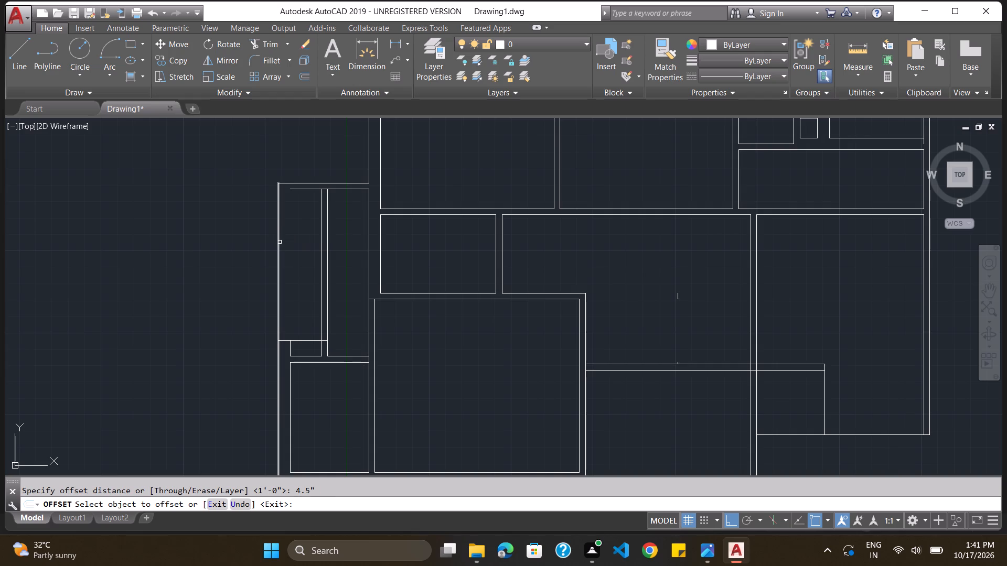
left_click_drag(280, 242, 286, 242)
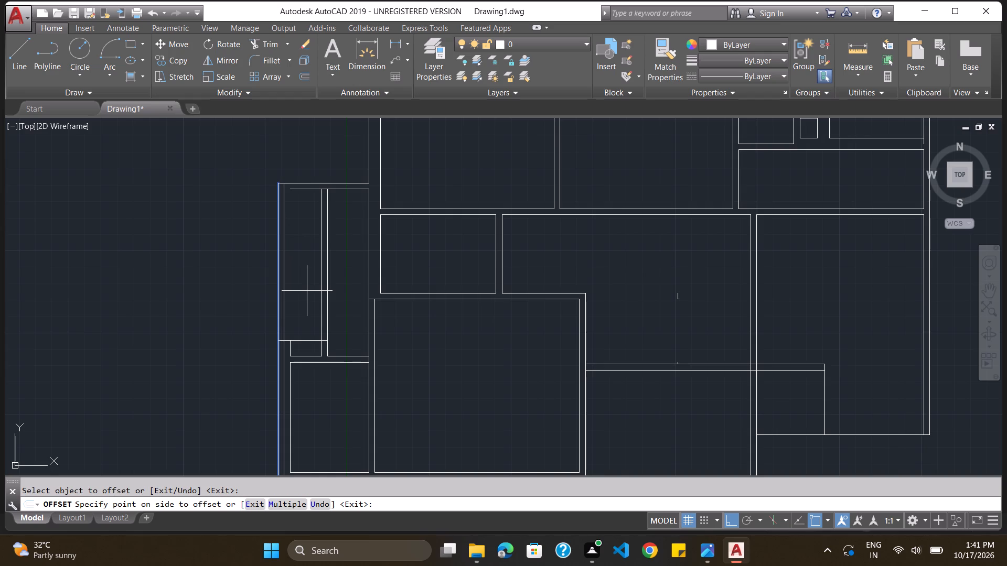
left_click(307, 291)
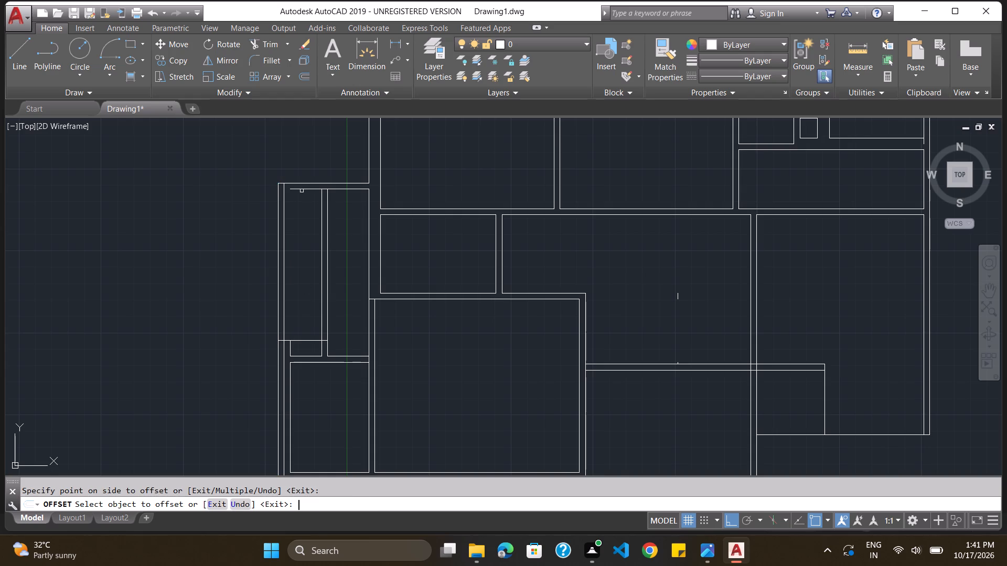
key("Escape")
Extend the upper inner wall line of the narrow west room to the new 4.5" offset line.
type("trim")
key("Return")
key("Return")
left_click(302, 191, "shift")
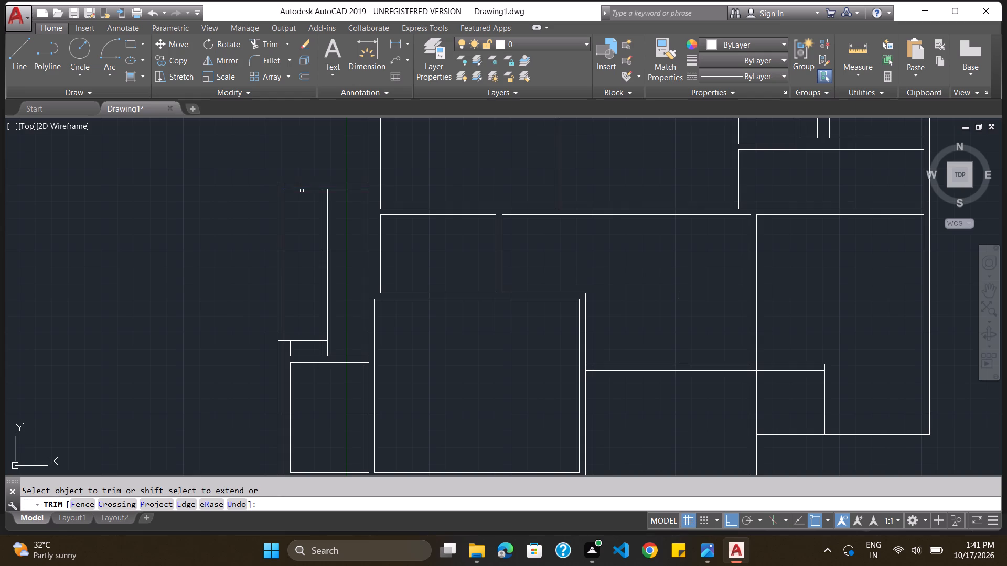
Trim the offset line below the short horizontal line that crosses the west room's bottom.
scroll(291, 349, "up", 1, "ctrl")
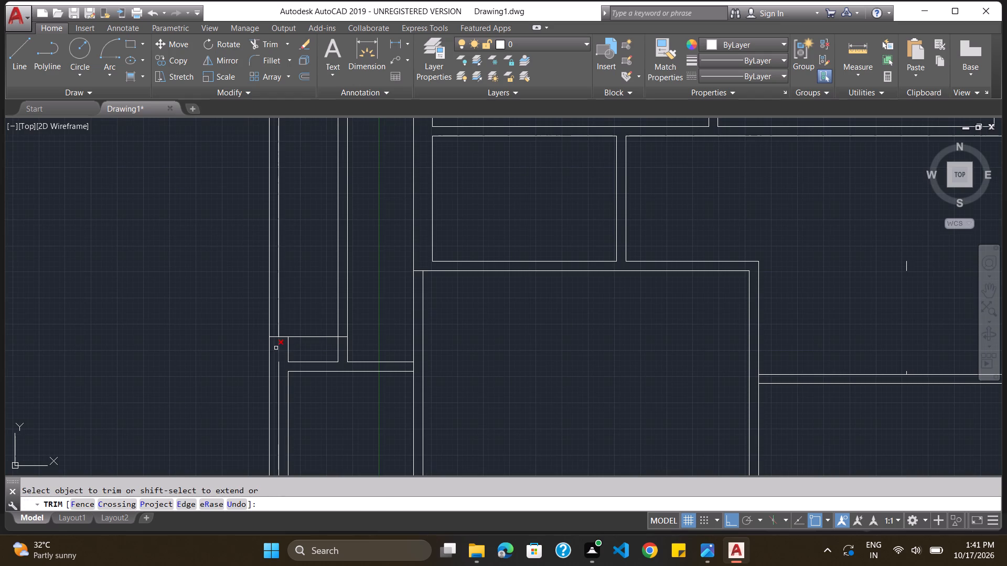
left_click(276, 348)
left_click(277, 346)
left_click(277, 346)
left_click_drag(280, 368, 277, 373)
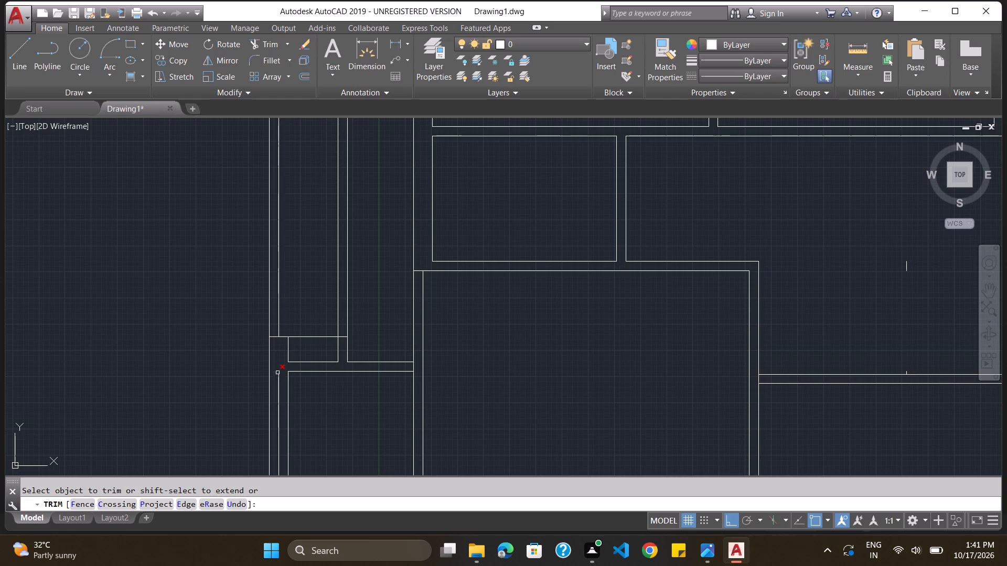
left_click_drag(277, 373, 277, 386)
left_click(277, 386)
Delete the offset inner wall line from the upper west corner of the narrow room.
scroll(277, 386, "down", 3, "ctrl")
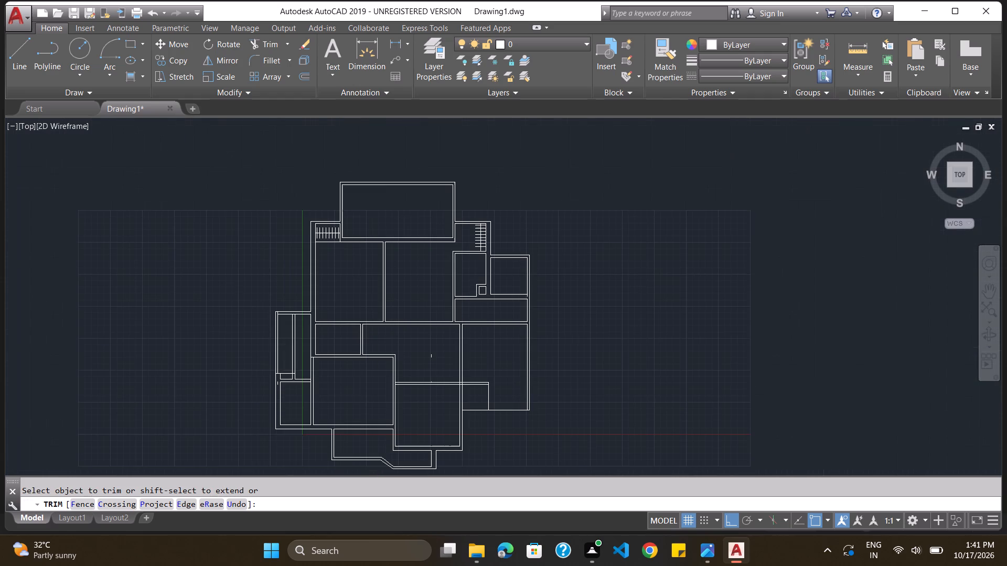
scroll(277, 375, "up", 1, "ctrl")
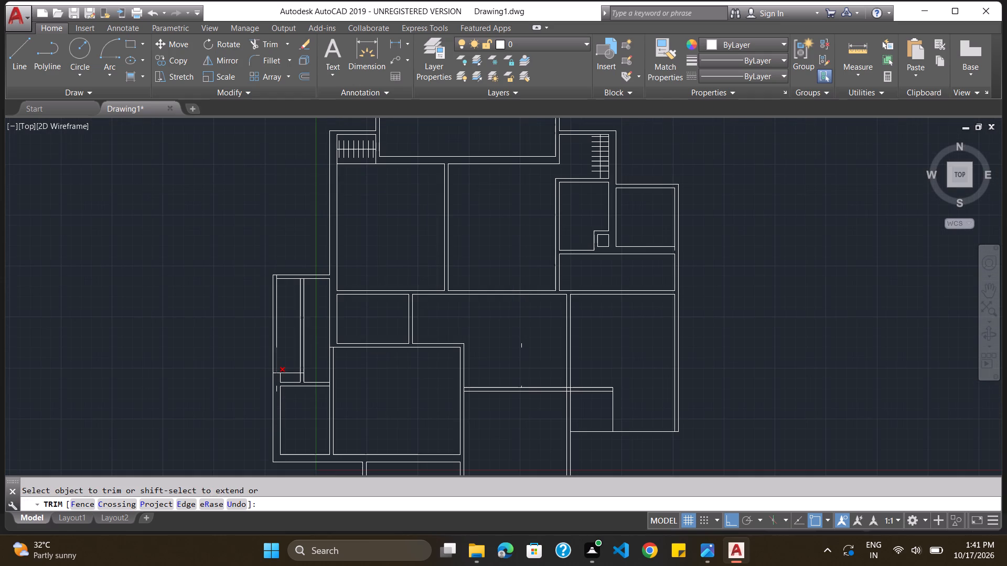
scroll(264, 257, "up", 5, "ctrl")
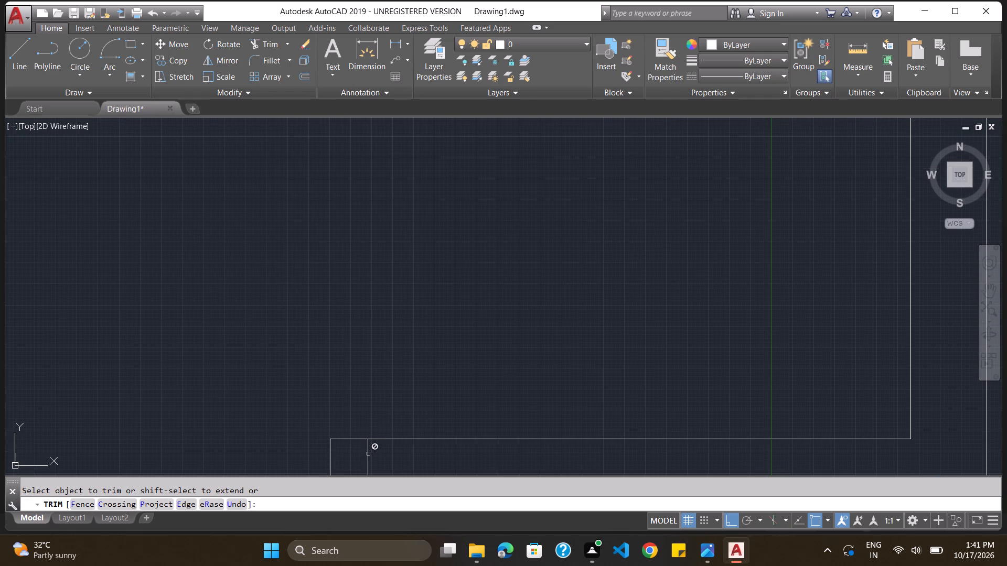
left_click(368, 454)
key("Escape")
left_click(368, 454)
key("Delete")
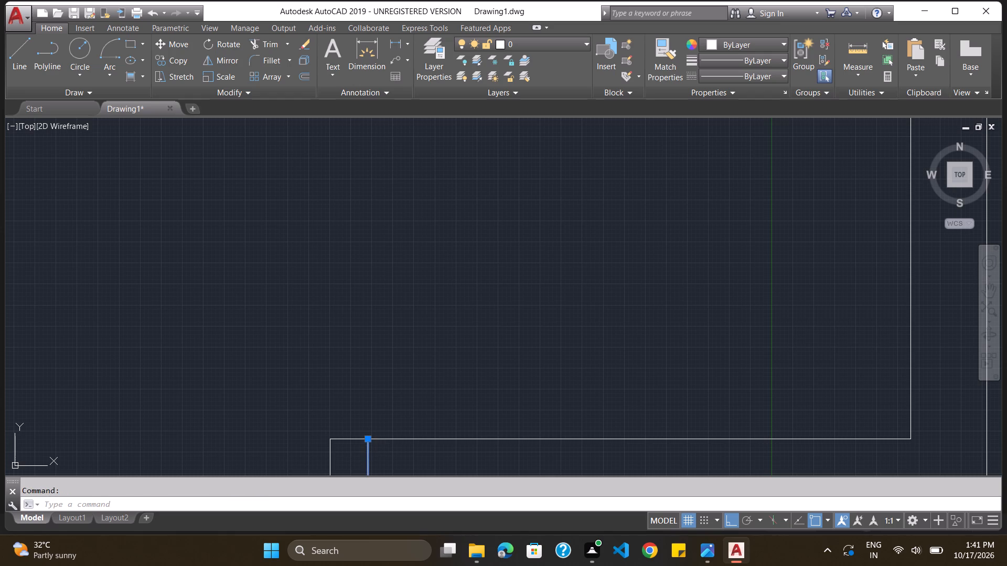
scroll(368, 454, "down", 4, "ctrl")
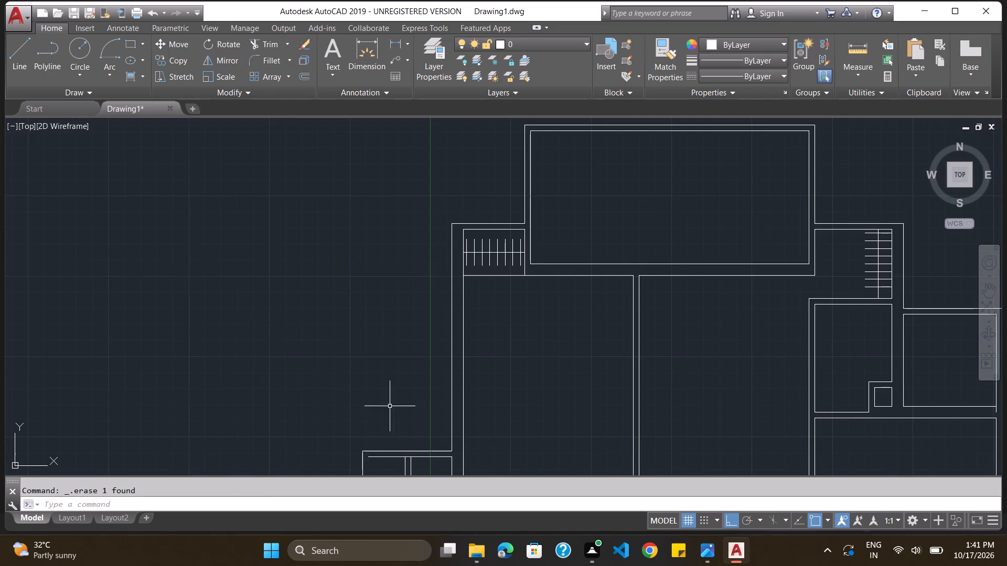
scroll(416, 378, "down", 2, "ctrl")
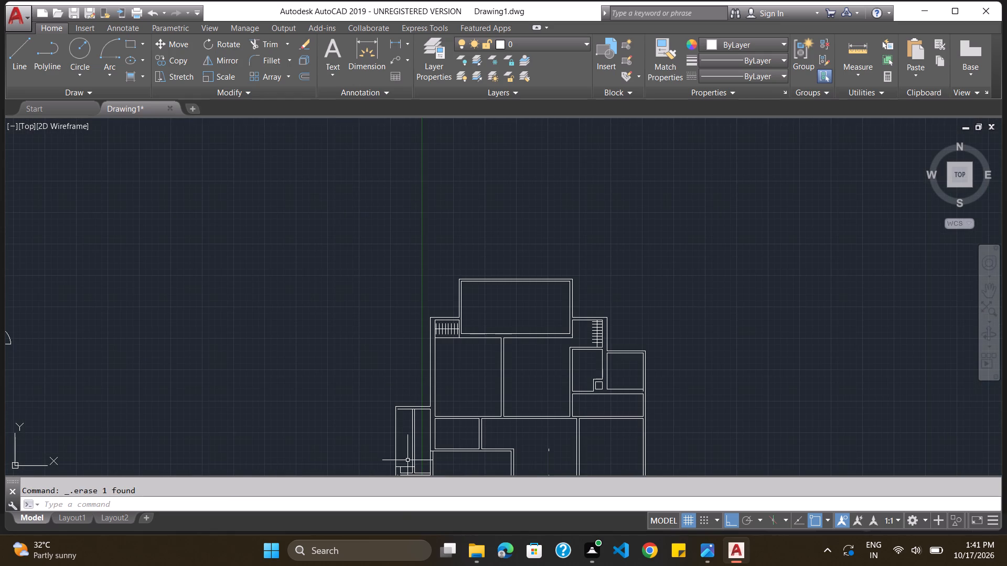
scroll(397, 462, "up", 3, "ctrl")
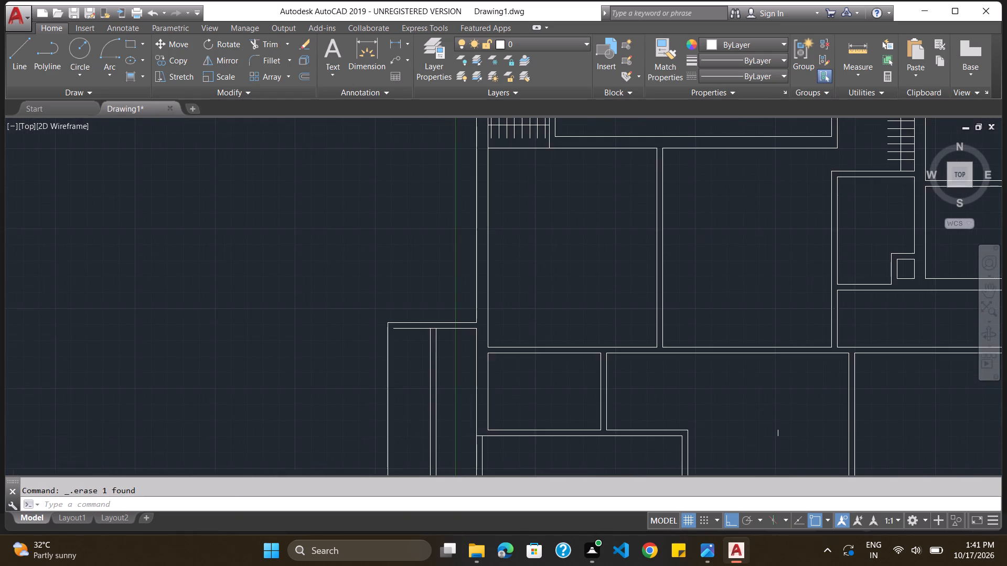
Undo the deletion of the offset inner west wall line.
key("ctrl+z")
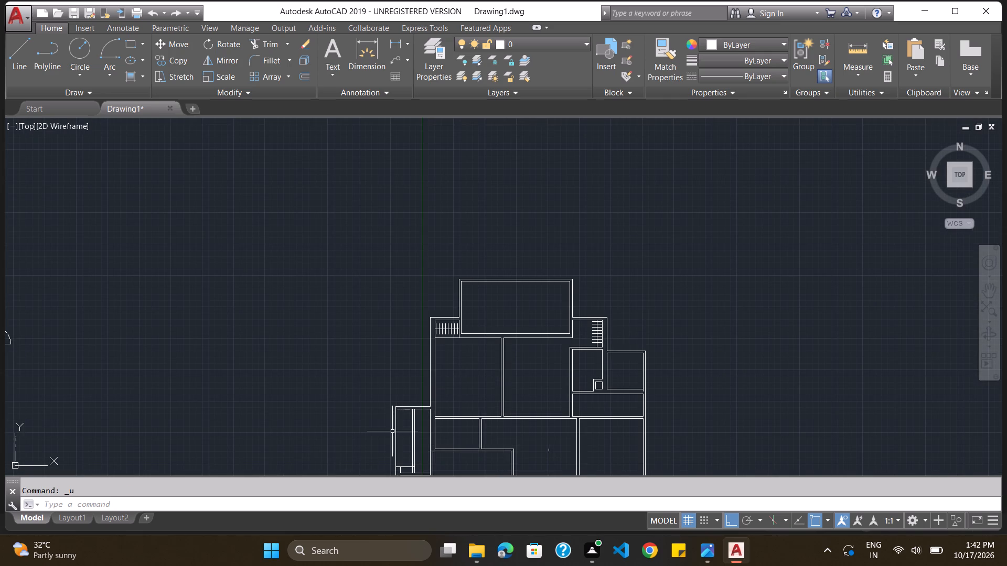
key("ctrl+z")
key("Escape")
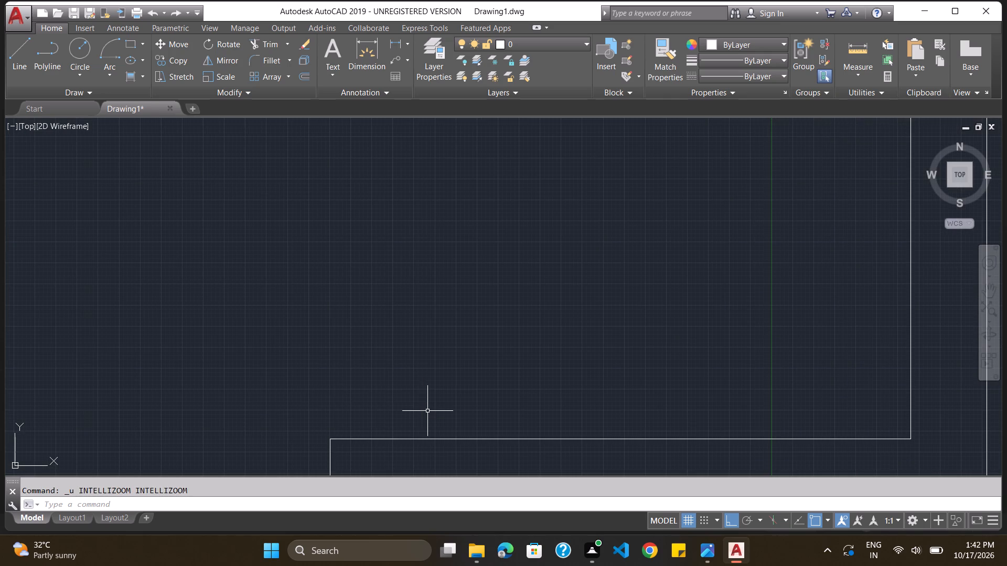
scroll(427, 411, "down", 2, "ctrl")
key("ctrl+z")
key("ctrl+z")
Trim the offset line's overhang between the inner and outer top wall lines at the room's northwest corner.
scroll(394, 470, "down", 5, "ctrl")
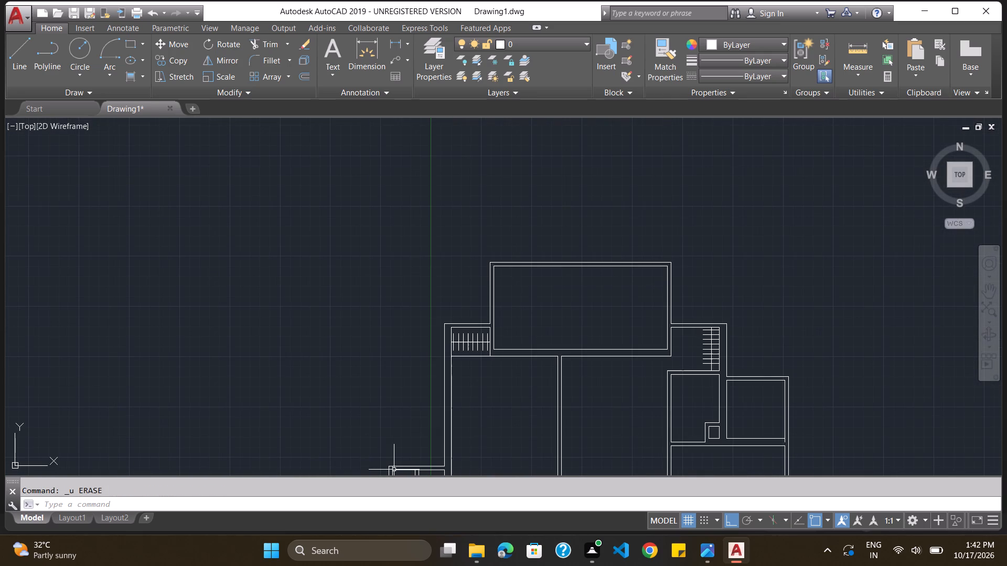
scroll(593, 319, "down", 3, "ctrl")
scroll(585, 372, "up", 2, "ctrl")
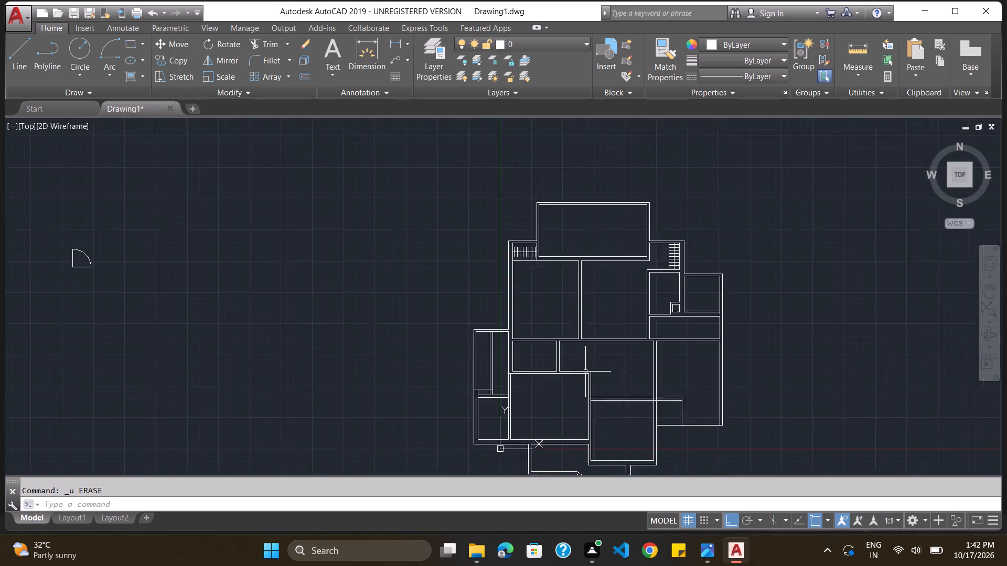
scroll(585, 372, "up", 3, "ctrl")
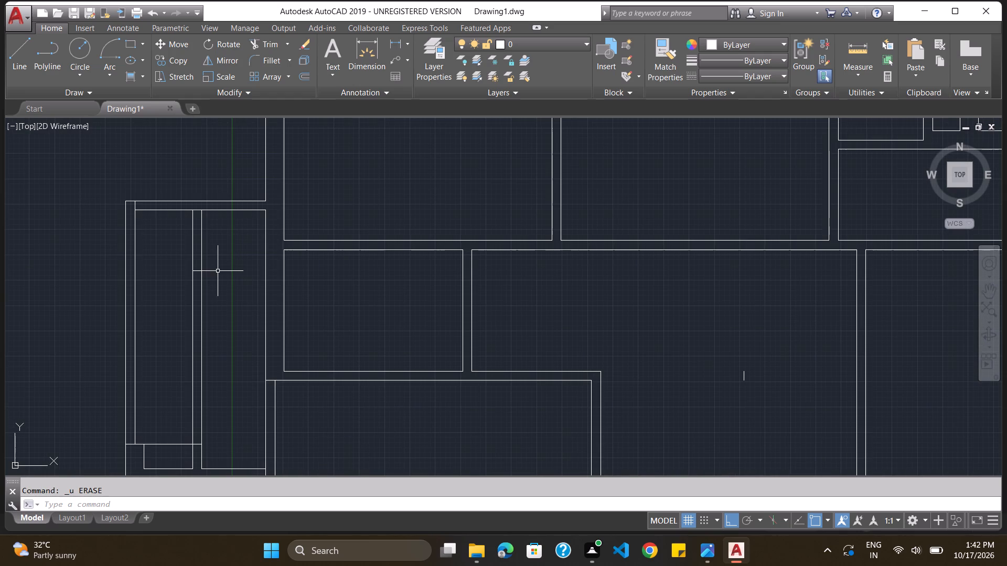
key("Escape")
type("trim")
key("Return")
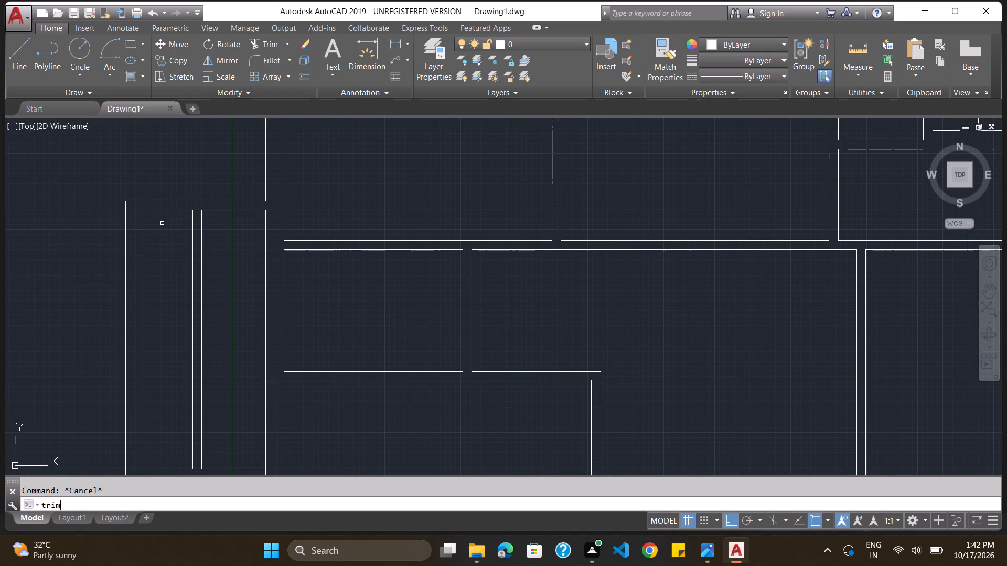
key("Return")
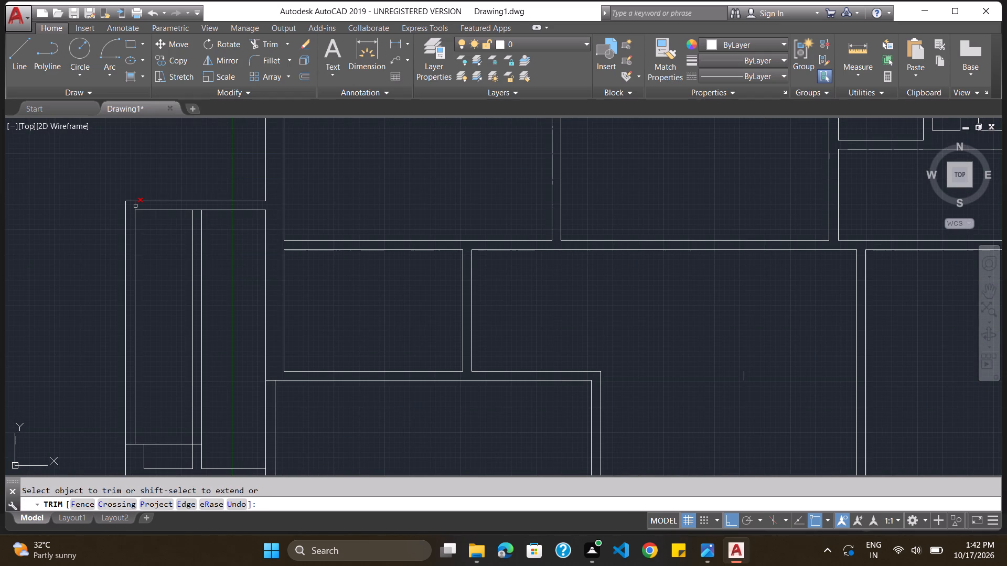
left_click(135, 206)
Trim both horizontal wall lines between the small central room's east wall and the partition of the two large rooms above.
scroll(233, 264, "down", 2, "ctrl")
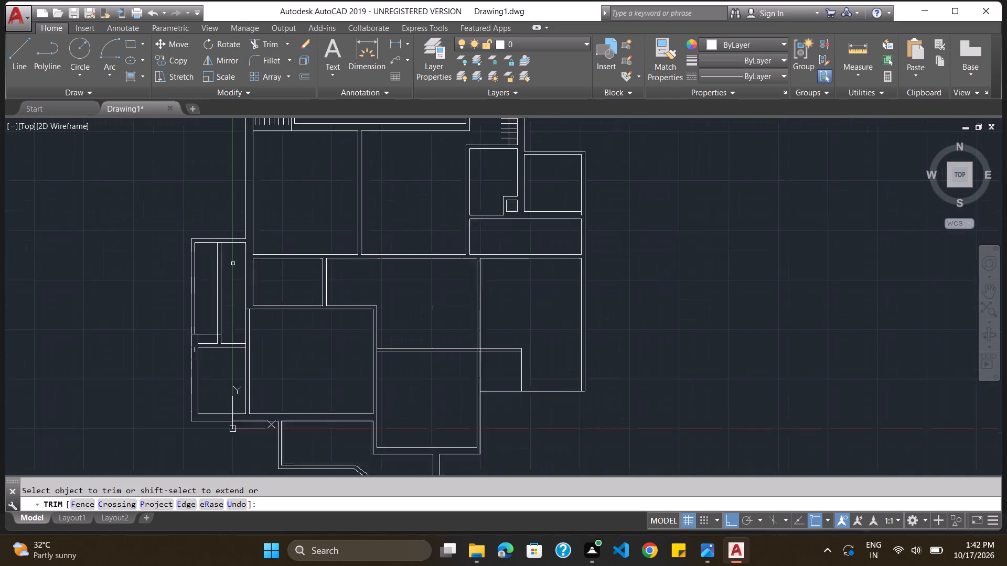
scroll(233, 264, "down", 2, "ctrl")
scroll(305, 288, "up", 1, "ctrl")
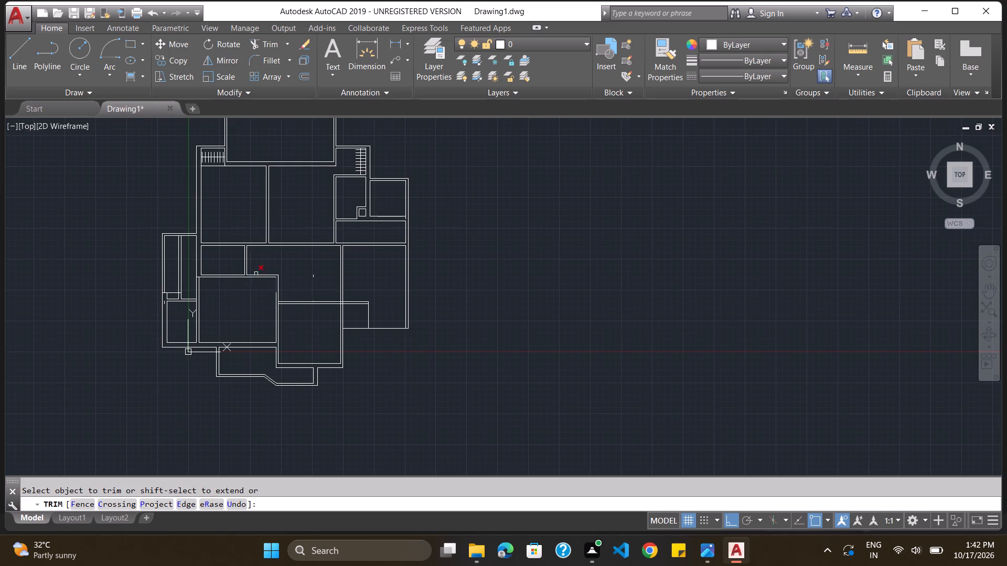
left_click(253, 246)
left_click(254, 243)
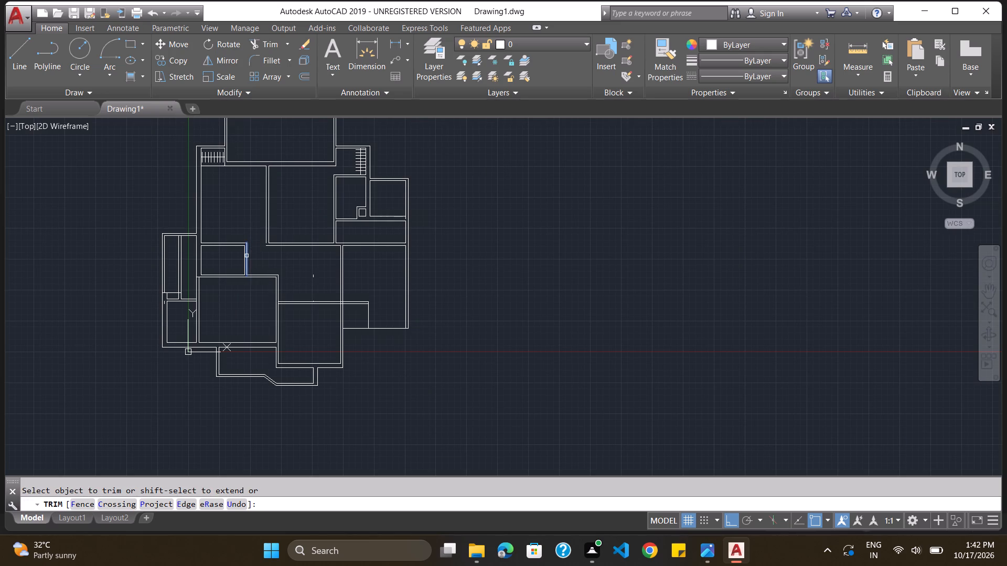
Extend the small room's outer east wall line and the upper partition's west line to close the opening's ends.
left_click(247, 256, "shift")
left_click(265, 240, "shift")
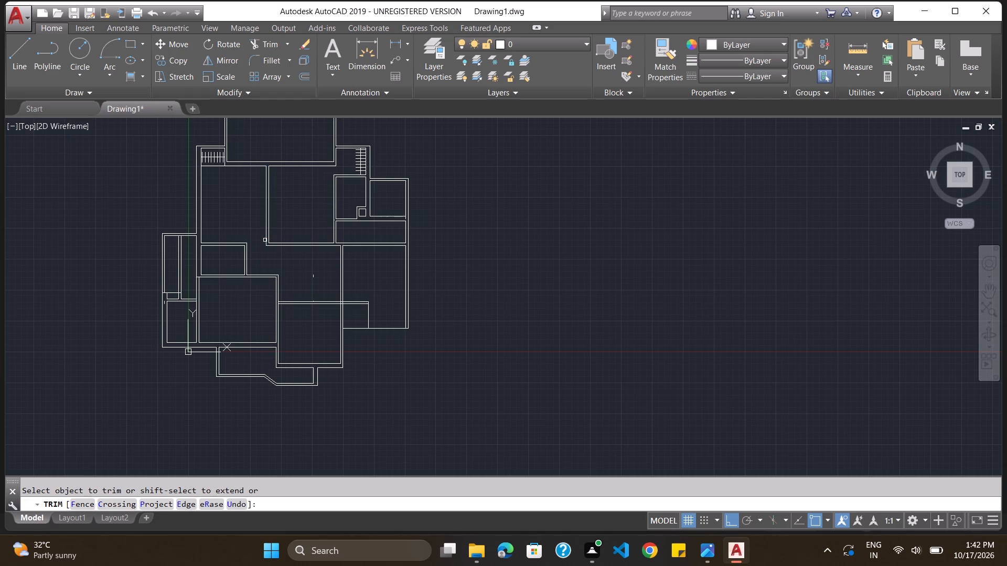
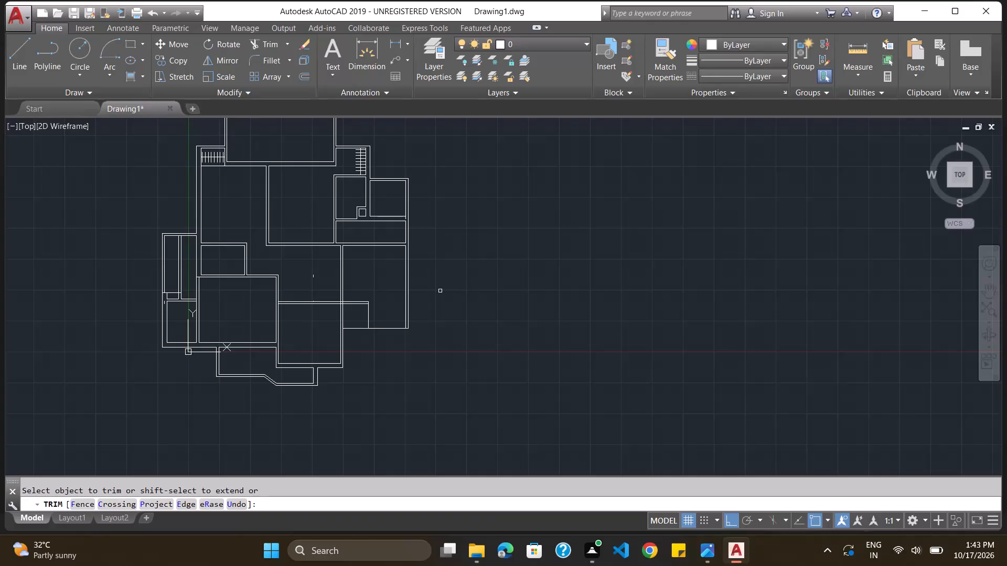
Delete the tiny stray line fragments in the central hall and just above the top wall of the room below it.
key("Escape")
left_click(310, 277)
left_click(313, 275)
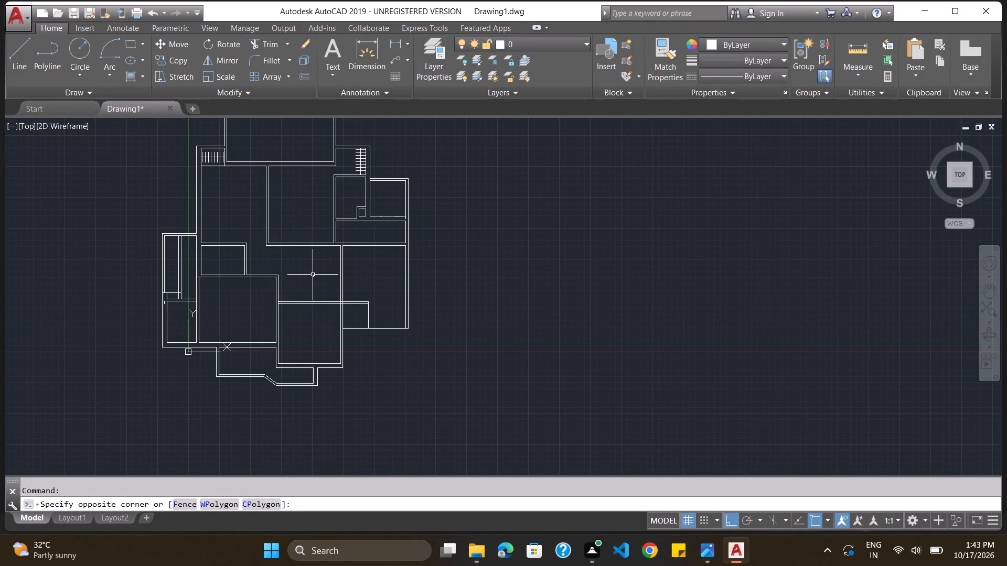
left_click(314, 275)
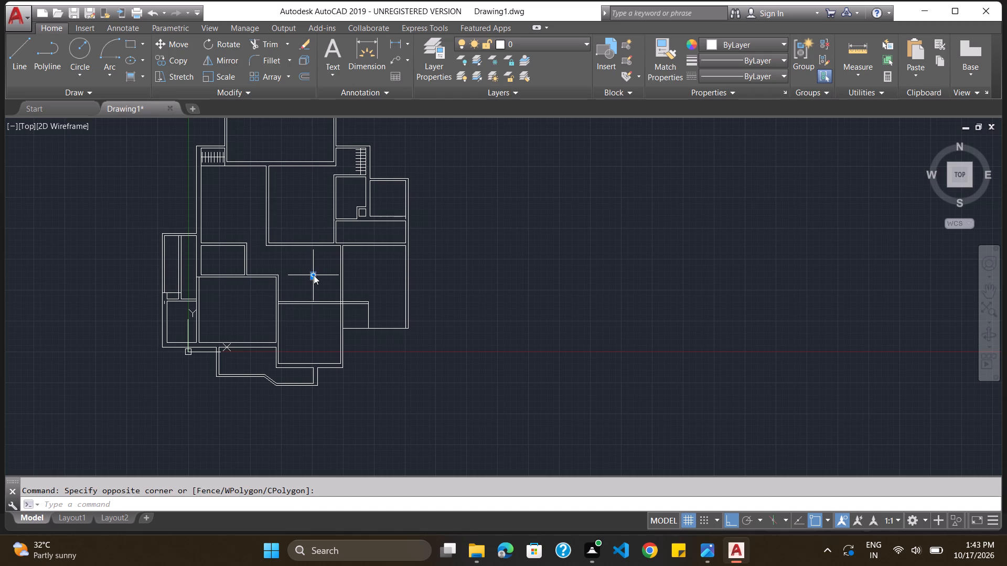
key("Delete")
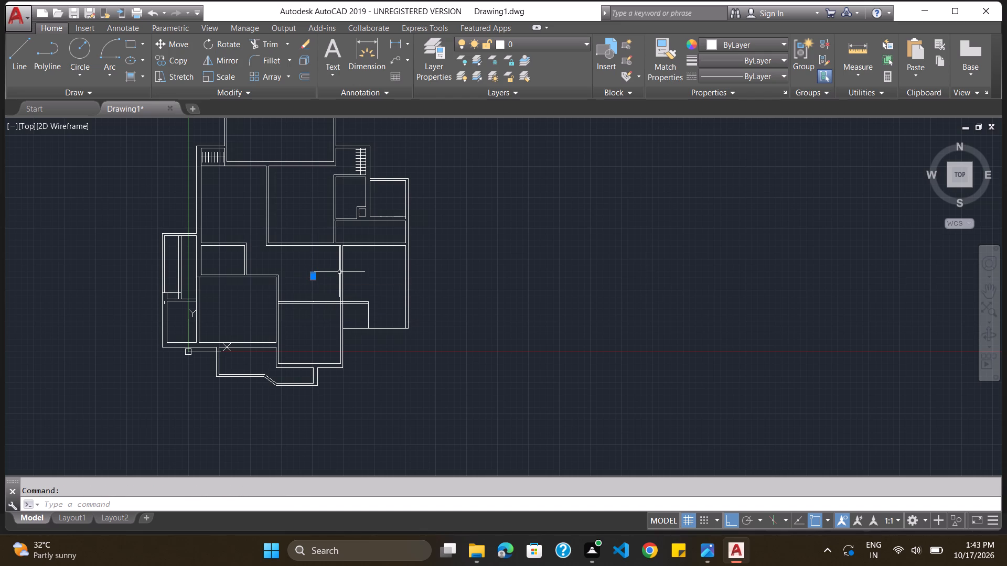
key("Delete")
scroll(365, 345, "up", 2, "ctrl")
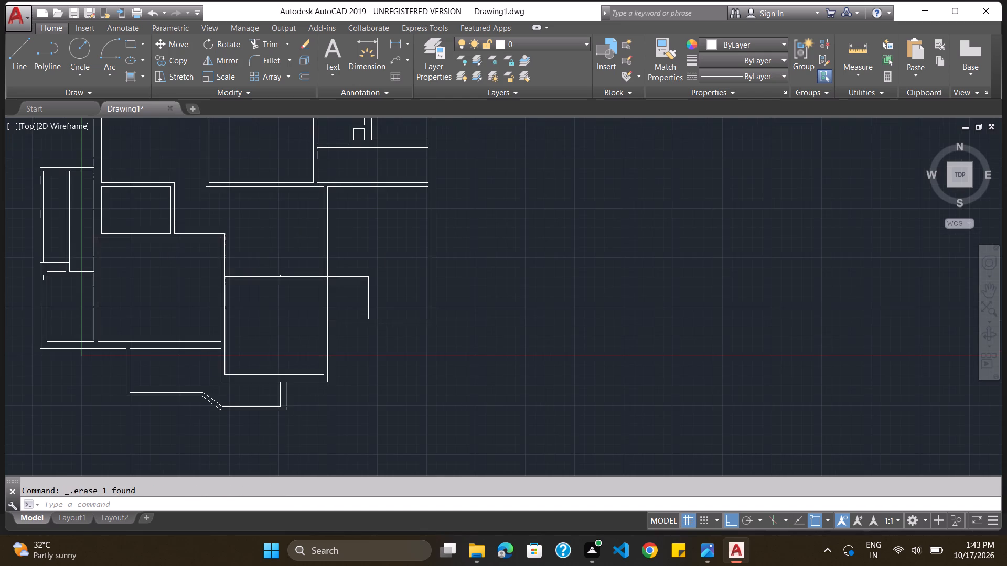
left_click(227, 233)
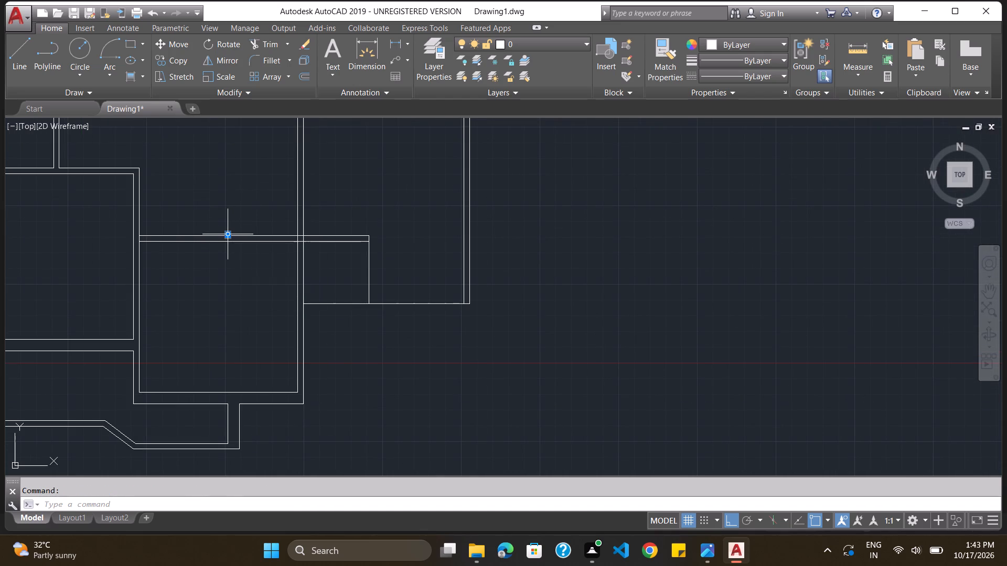
key("Delete")
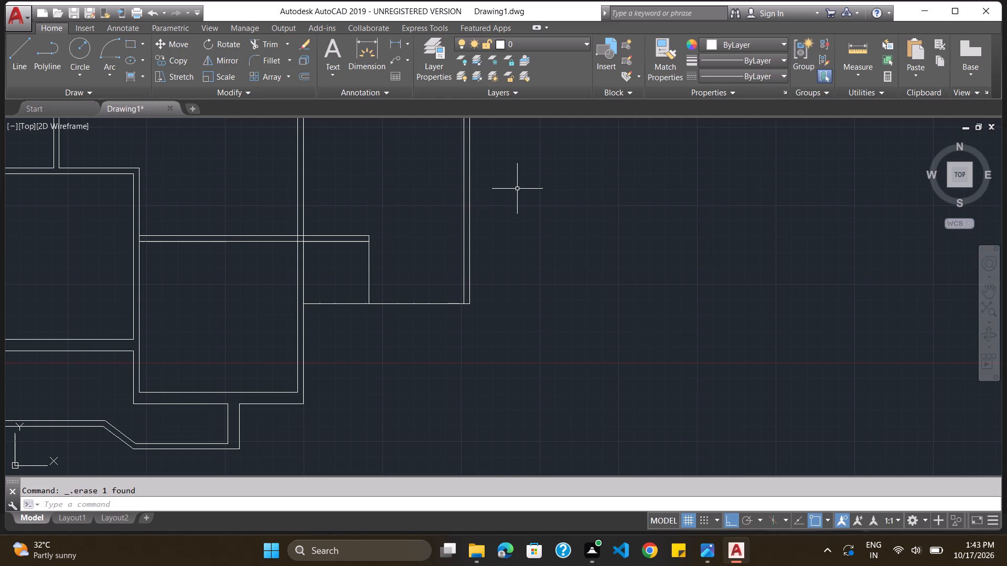
Examine the whole floor plan and its wall junctions for leftover lines, especially around the west rooms.
scroll(517, 189, "down", 4, "ctrl")
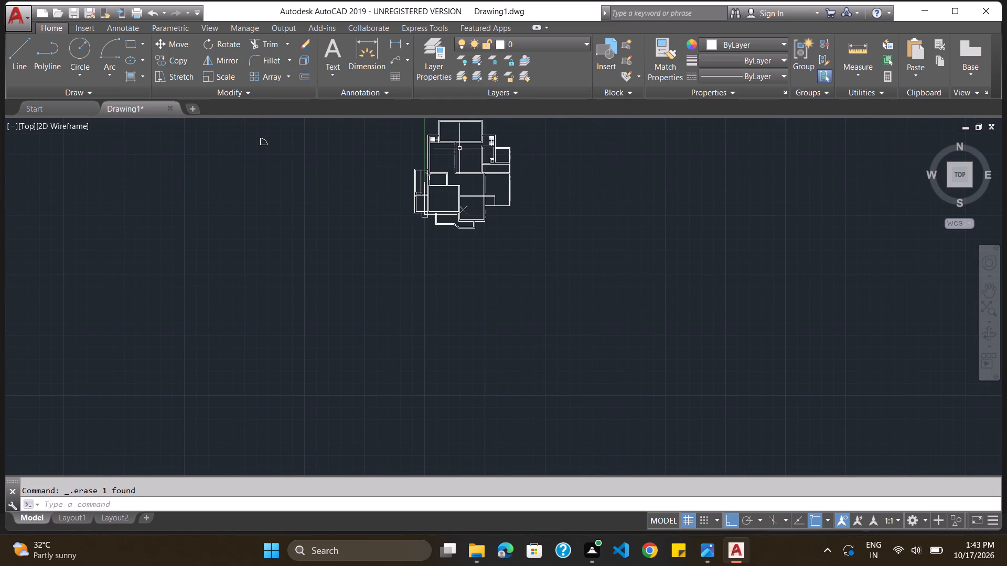
scroll(459, 148, "up", 1, "ctrl")
scroll(459, 148, "down", 3, "ctrl")
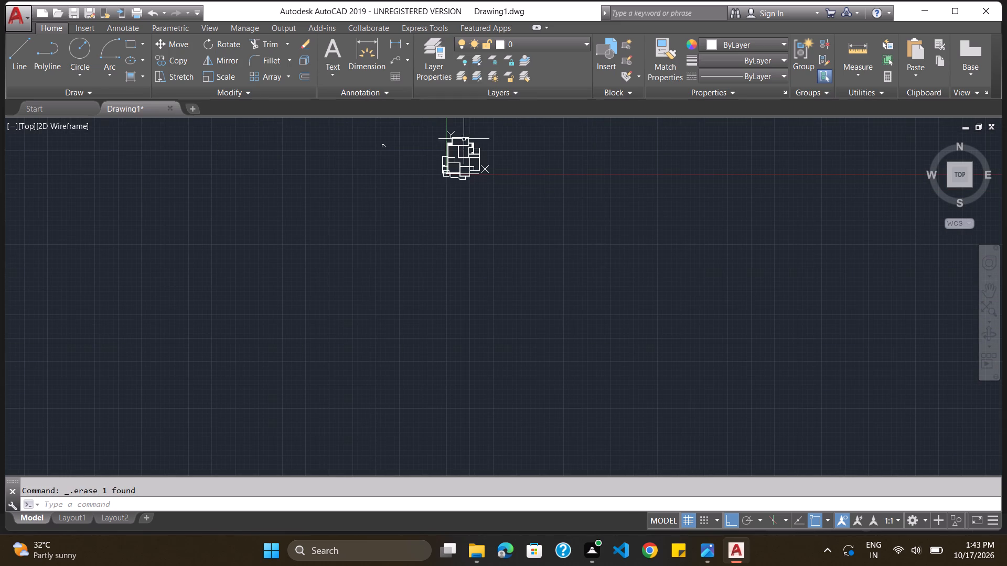
scroll(466, 130, "up", 2, "ctrl")
scroll(466, 130, "up", 1)
scroll(466, 130, "down", 1)
scroll(466, 130, "up", 1)
scroll(466, 130, "down", 1)
scroll(466, 130, "up", 1)
scroll(466, 130, "down", 1)
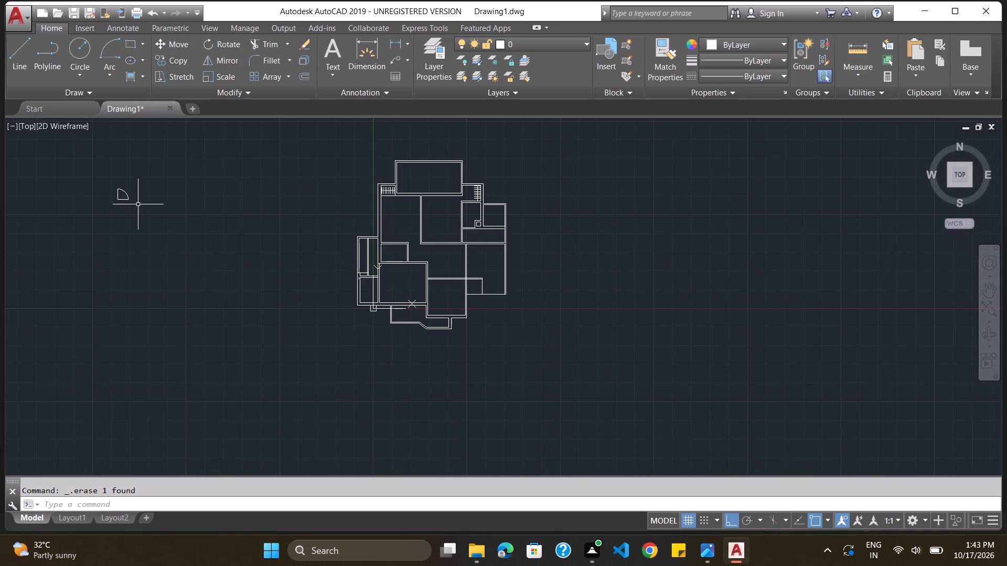
key("Escape")
scroll(426, 300, "up", 2)
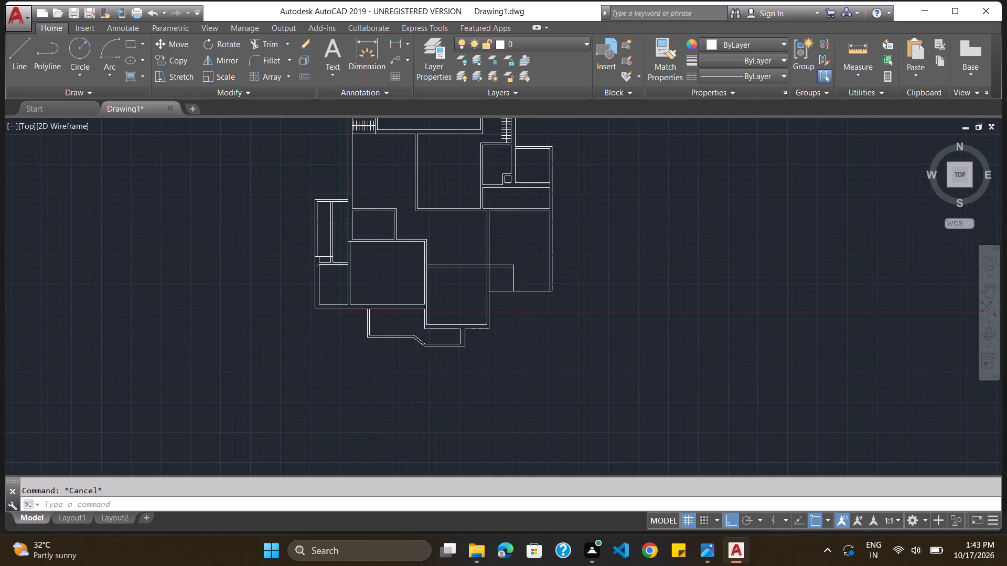
scroll(426, 302, "down", 1)
scroll(445, 240, "down", 1)
scroll(445, 177, "up", 2)
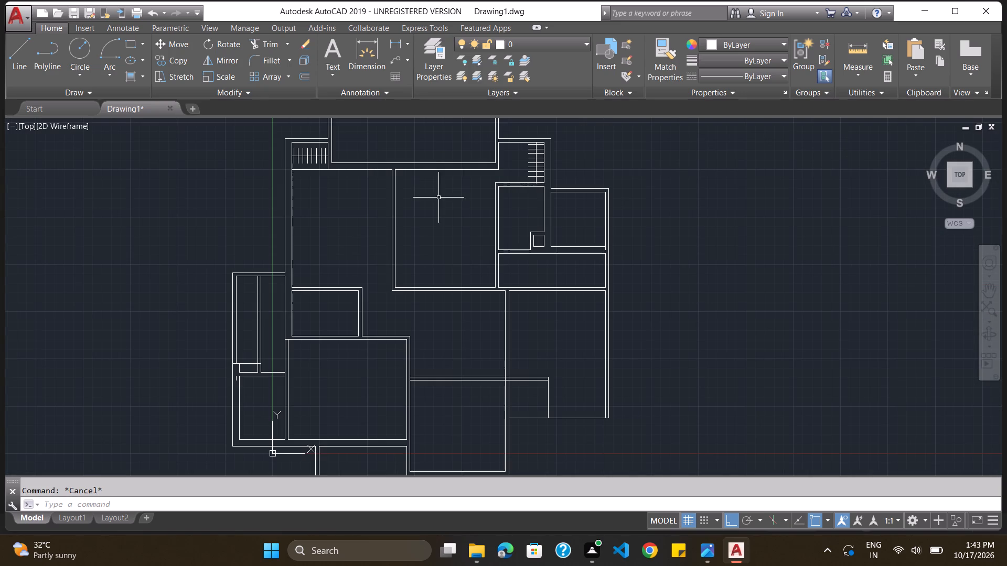
scroll(428, 251, "down", 1)
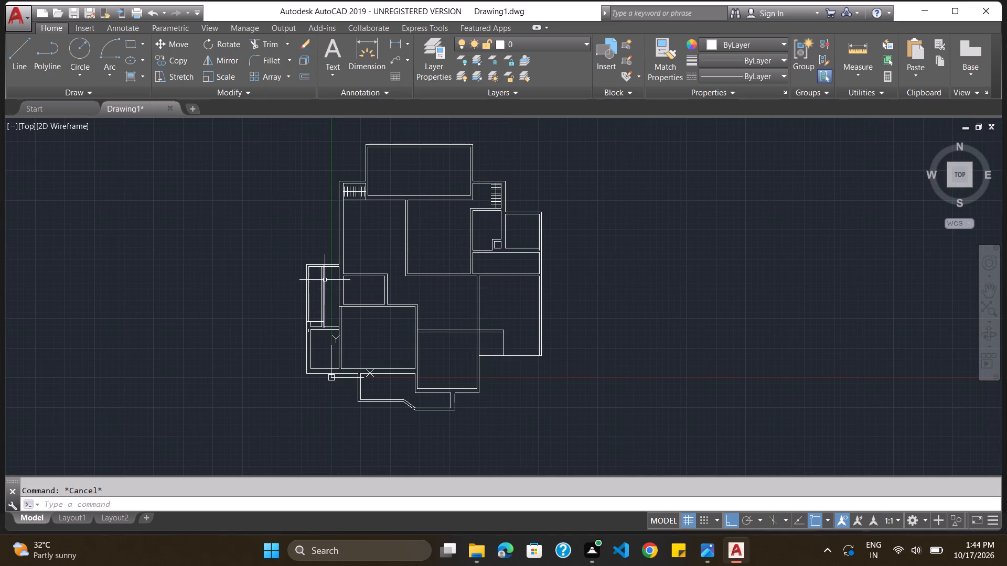
scroll(438, 338, "up", 1)
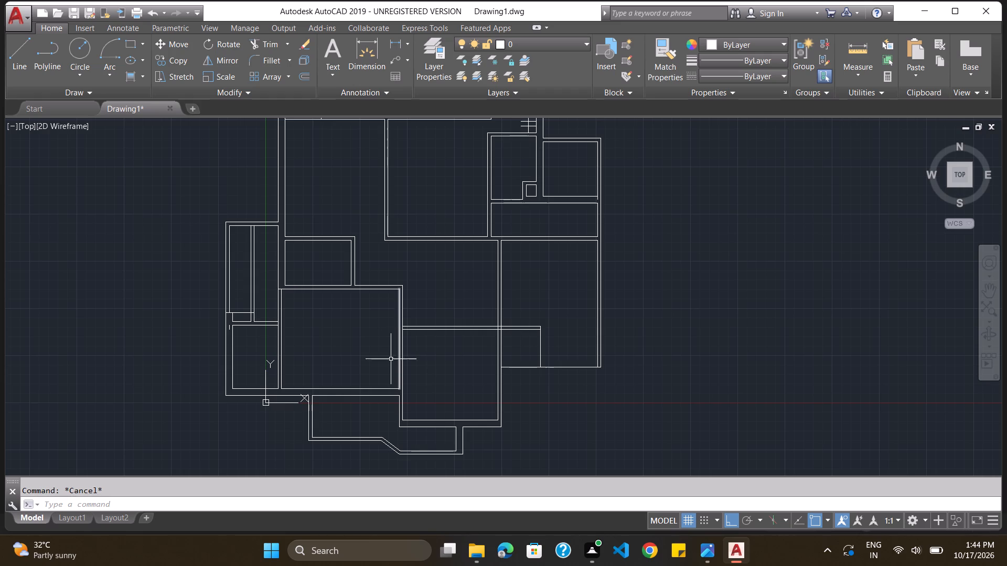
scroll(390, 358, "down", 1)
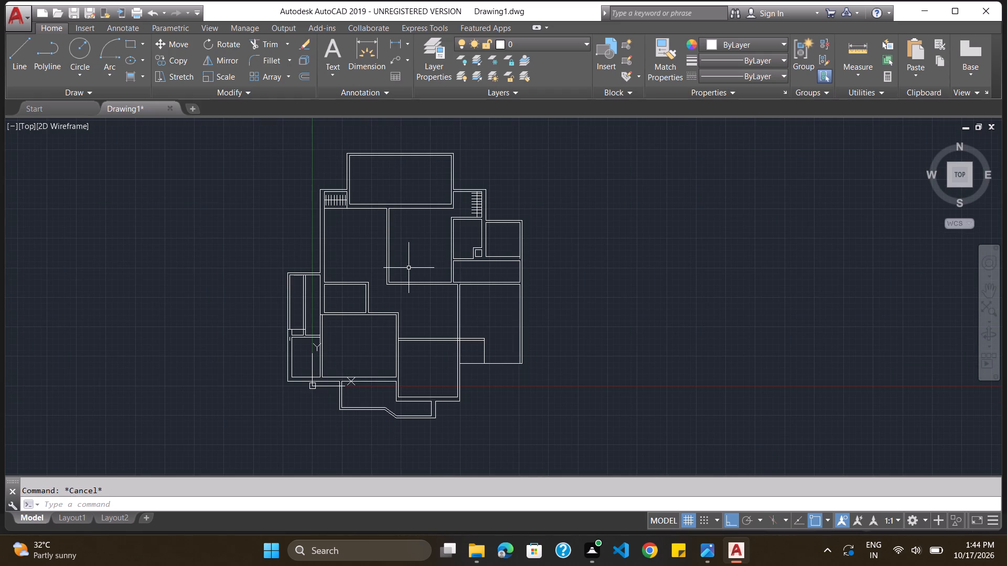
scroll(405, 271, "up", 1)
scroll(405, 271, "down", 1)
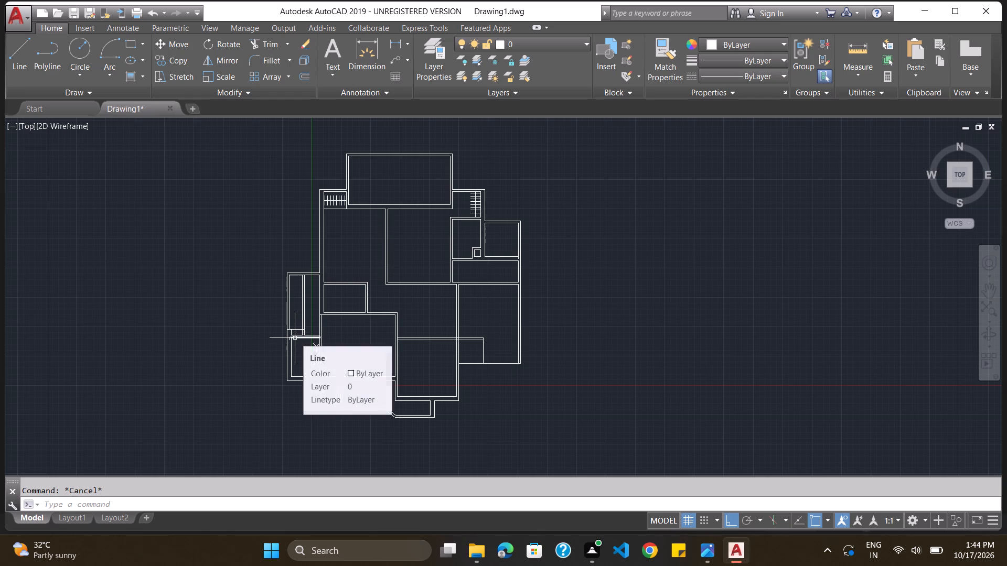
Trim both lines of the vertical partition in the narrow west room, from its top wall down to the small shaft.
scroll(338, 300, "up", 1)
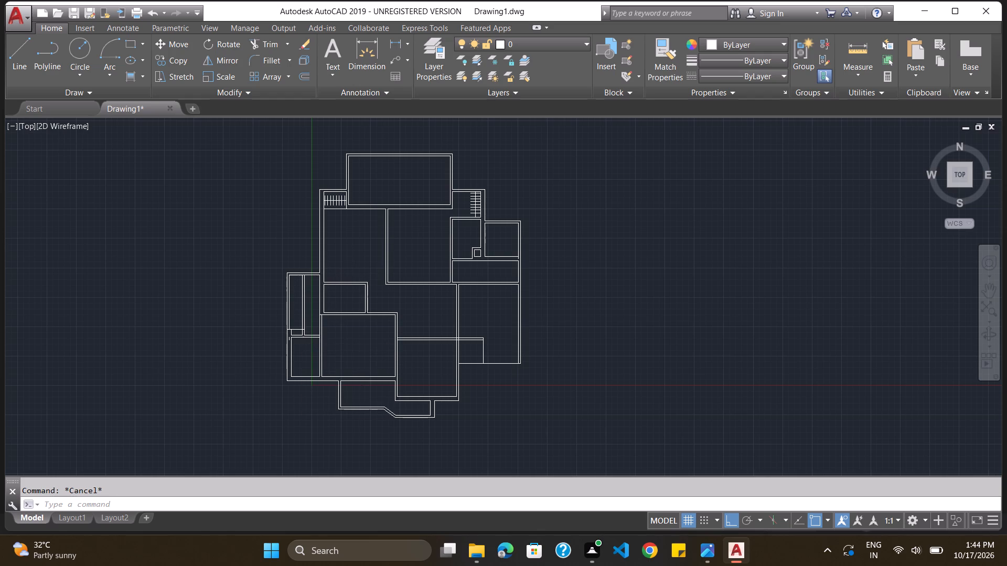
scroll(338, 300, "up", 1)
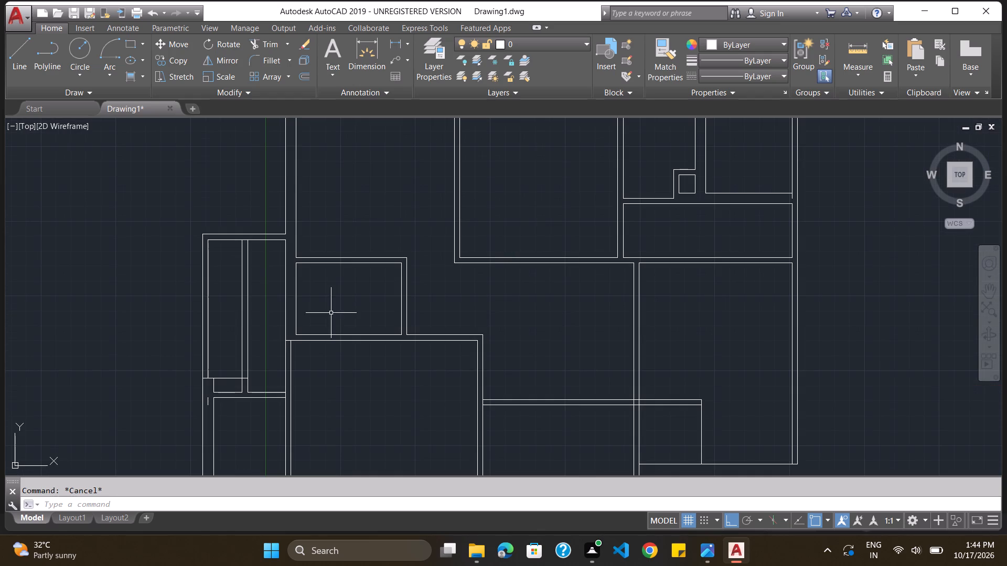
type("tri")
key("m")
key("Return")
key("Return")
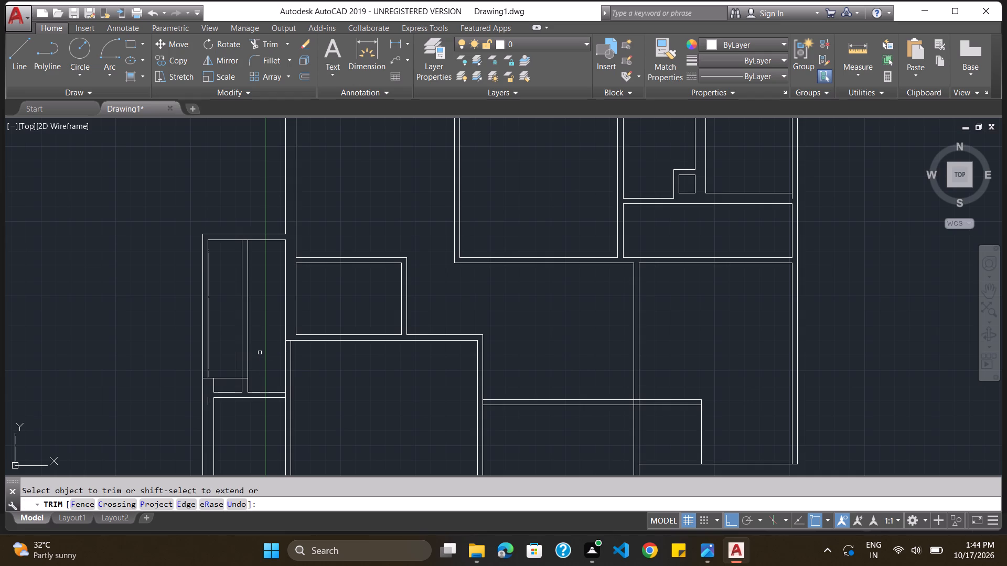
left_click(240, 351)
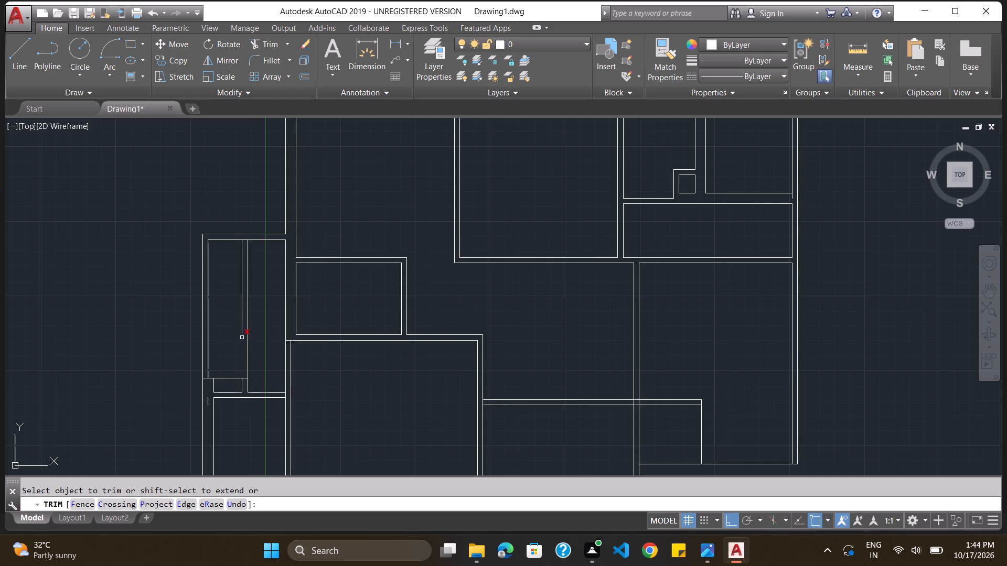
left_click(242, 338)
left_click(242, 330)
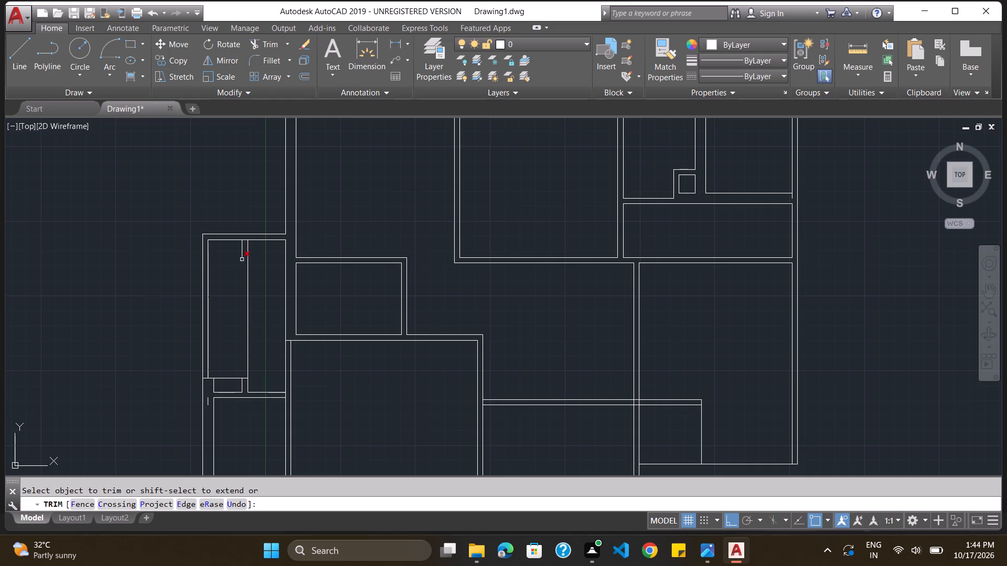
left_click(241, 260)
left_click(241, 252)
left_click(242, 249)
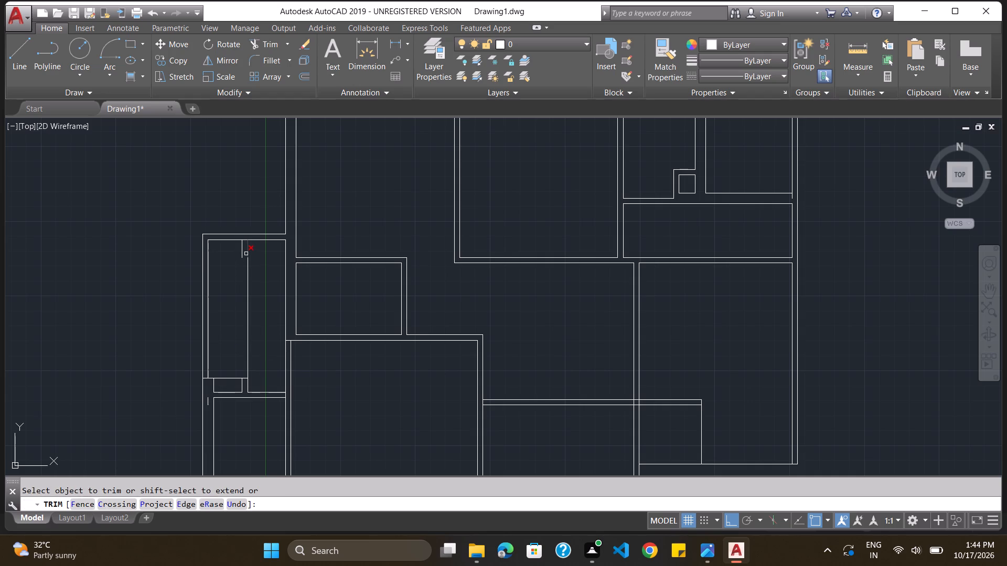
left_click(246, 252)
left_click(248, 260)
left_click(248, 270)
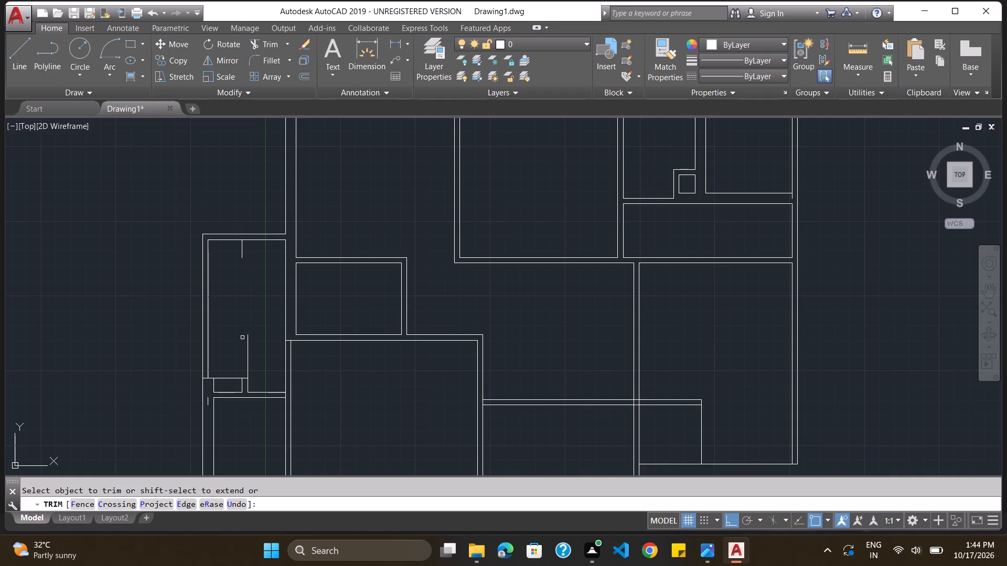
left_click(247, 347)
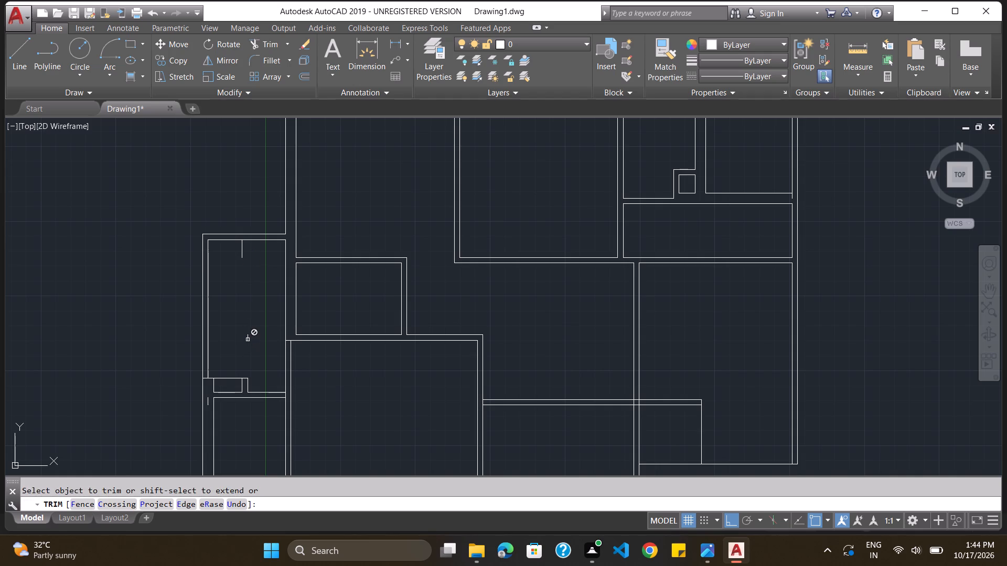
key("Escape")
Delete the two leftover partition pieces in the narrow west room and the stray stub below the small shaft.
left_click(248, 336)
left_click(242, 254)
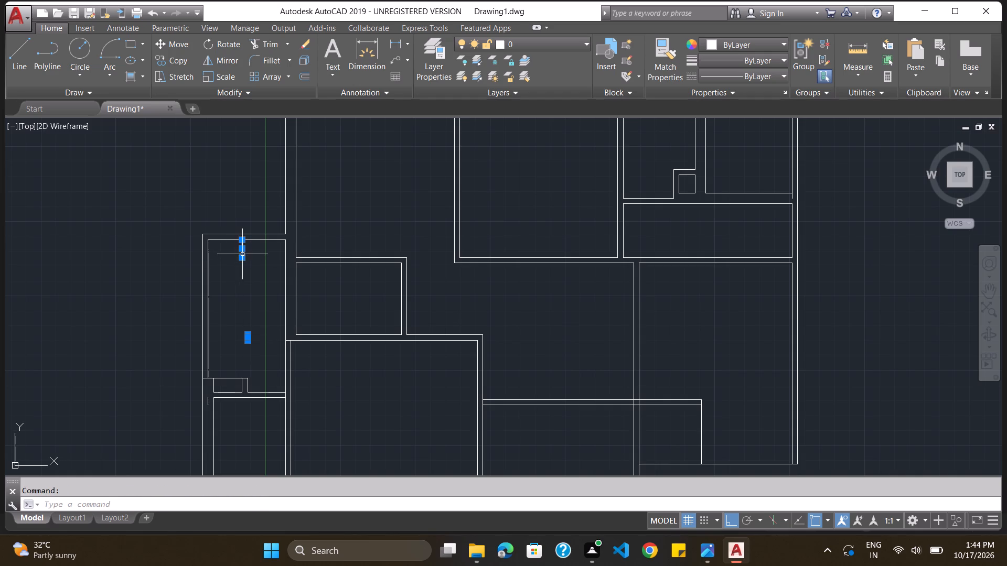
left_click(209, 401)
key("Delete")
Offset the narrow west room's east wall line 1' westward into the room.
scroll(298, 395, "down", 3)
scroll(298, 396, "up", 3)
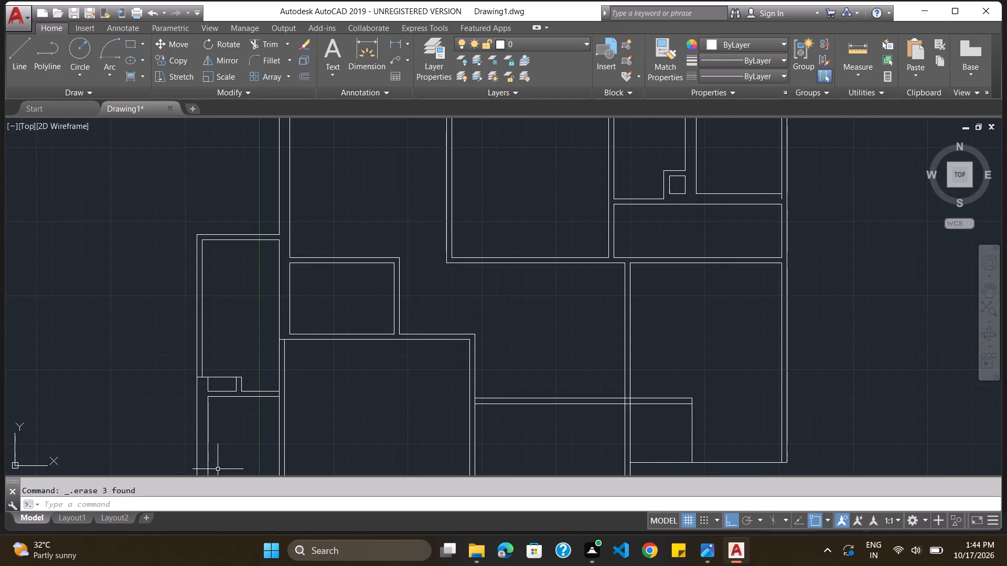
left_click_drag(342, 503, 338, 530)
key("o")
key("Return")
key("1")
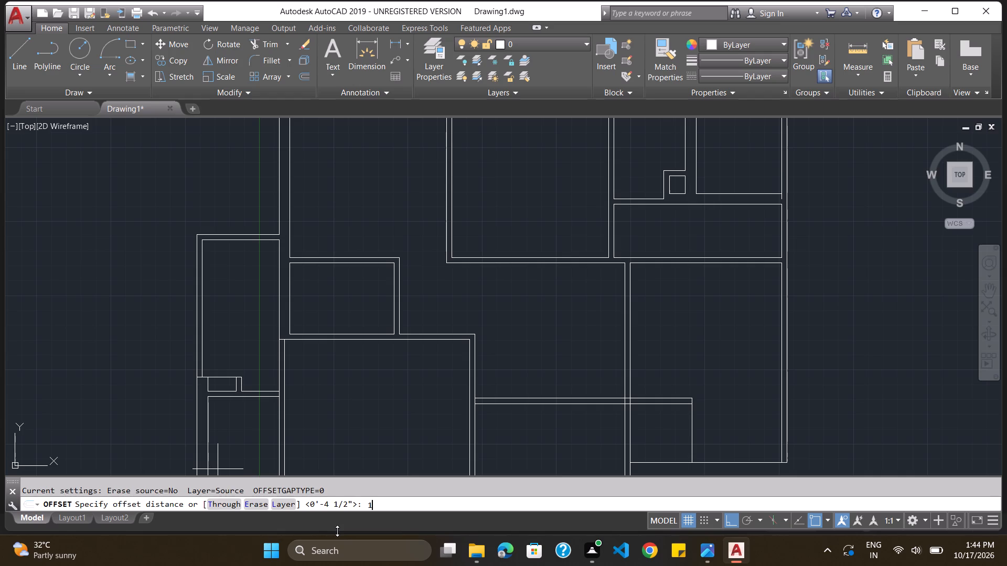
key("apostrophe")
key("Return")
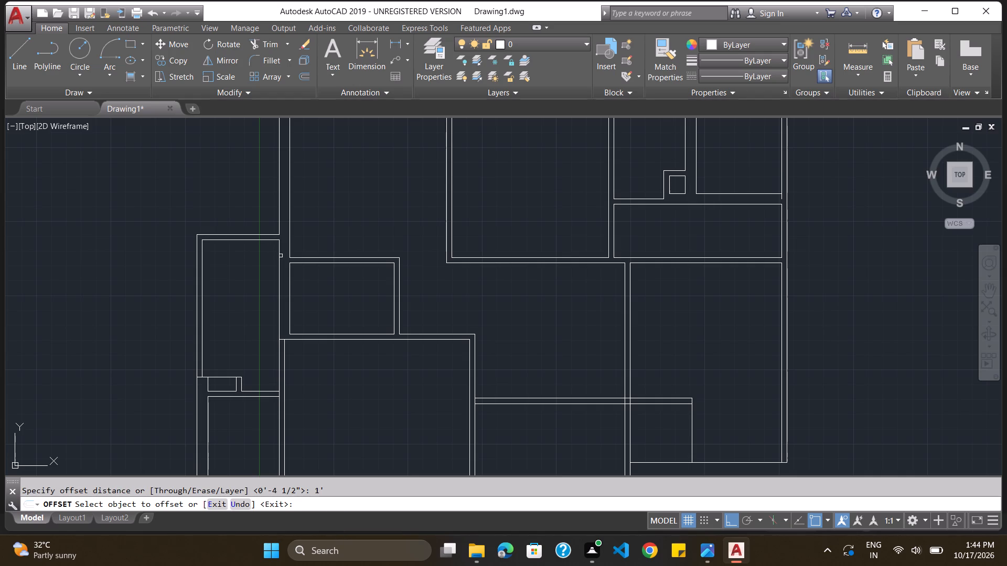
left_click(279, 256)
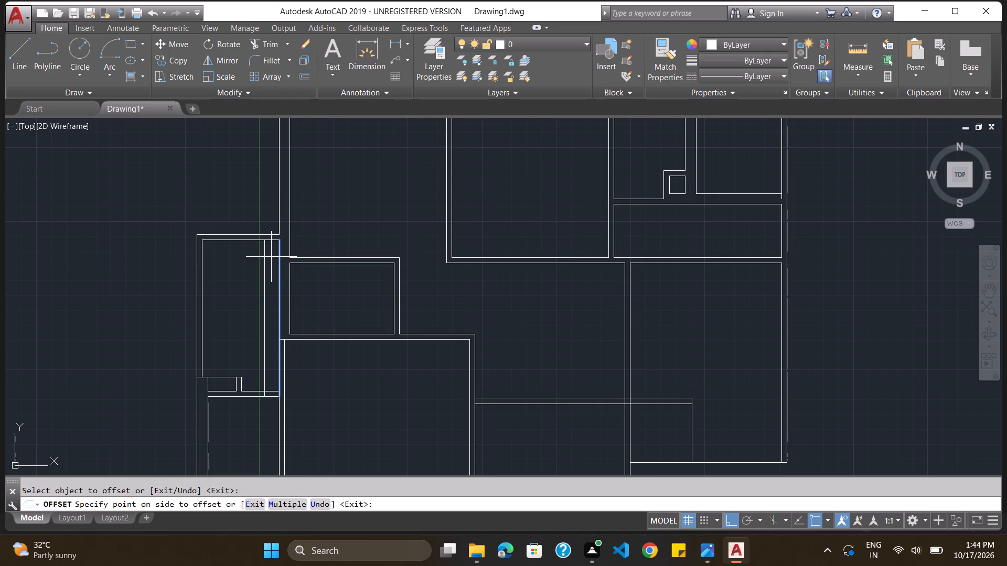
left_click(271, 257)
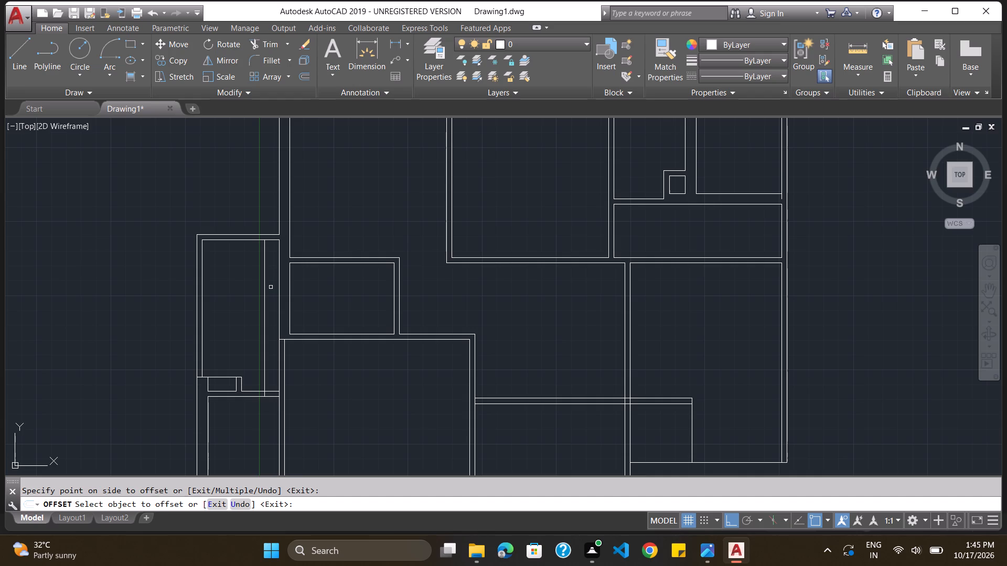
key("Escape")
Offset the narrow west room's inner north wall line 2.5' southward into the room.
key("o")
key("Return")
type("2.5'")
key("Return")
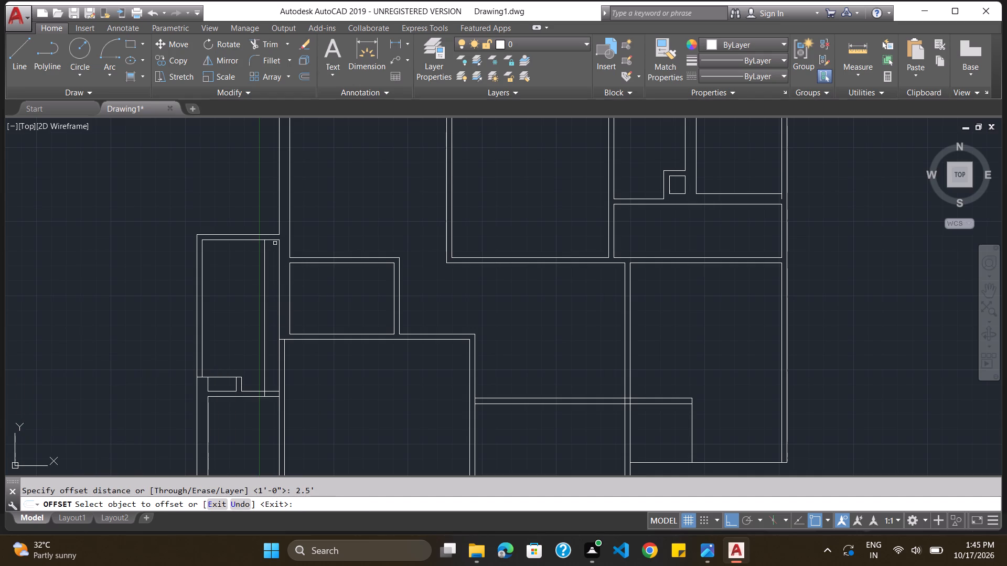
left_click(273, 240)
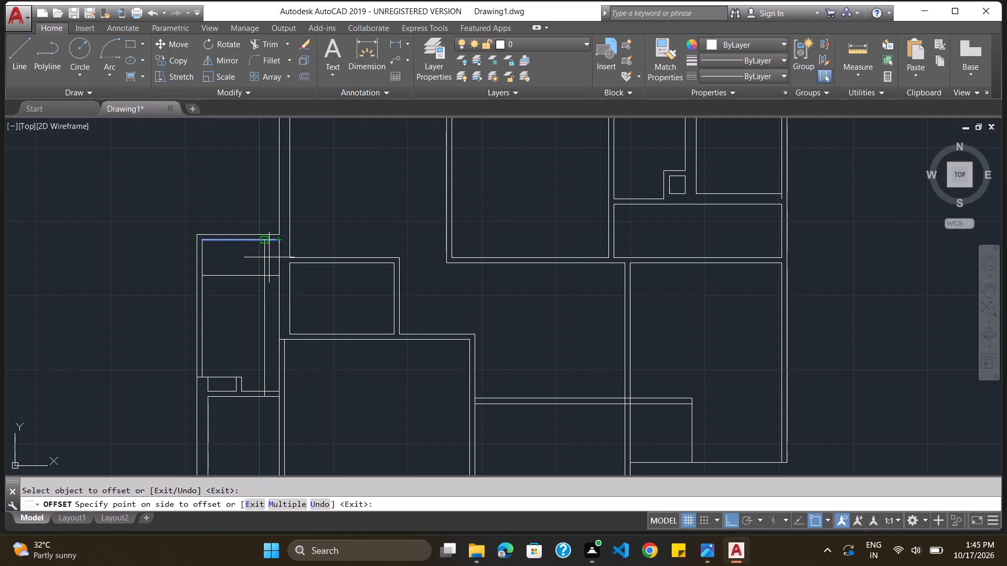
left_click(269, 257)
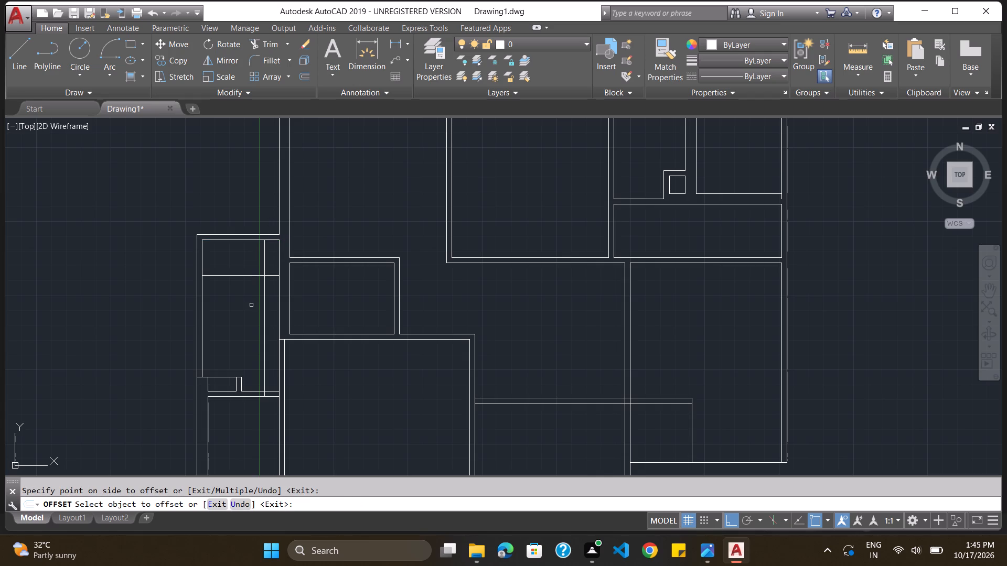
key("Escape")
Offset the new horizontal line in the narrow west room 4.5" southward to give the cross wall its thickness.
key("o")
key("Return")
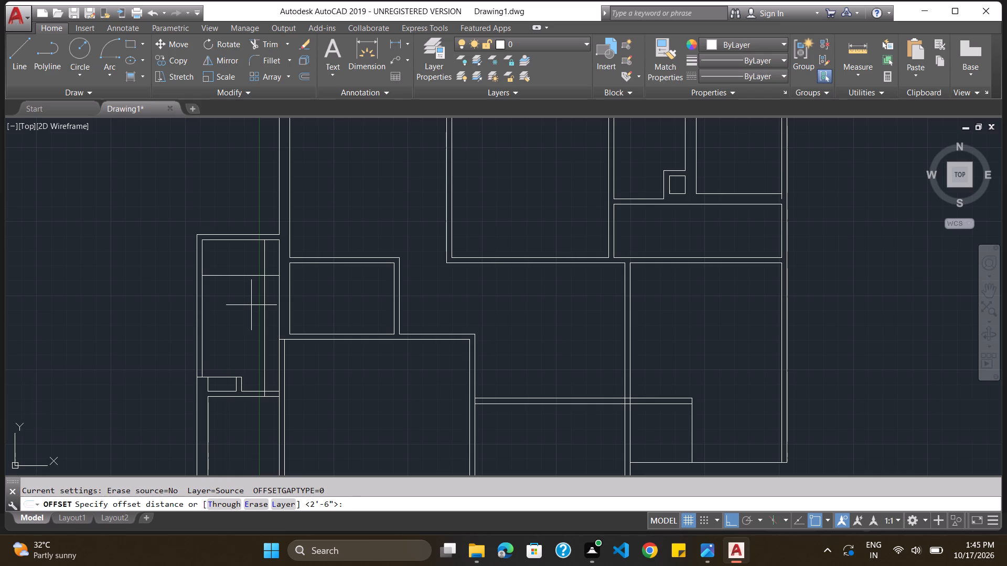
type("4.5")
key("shift+quotedbl")
key("Return")
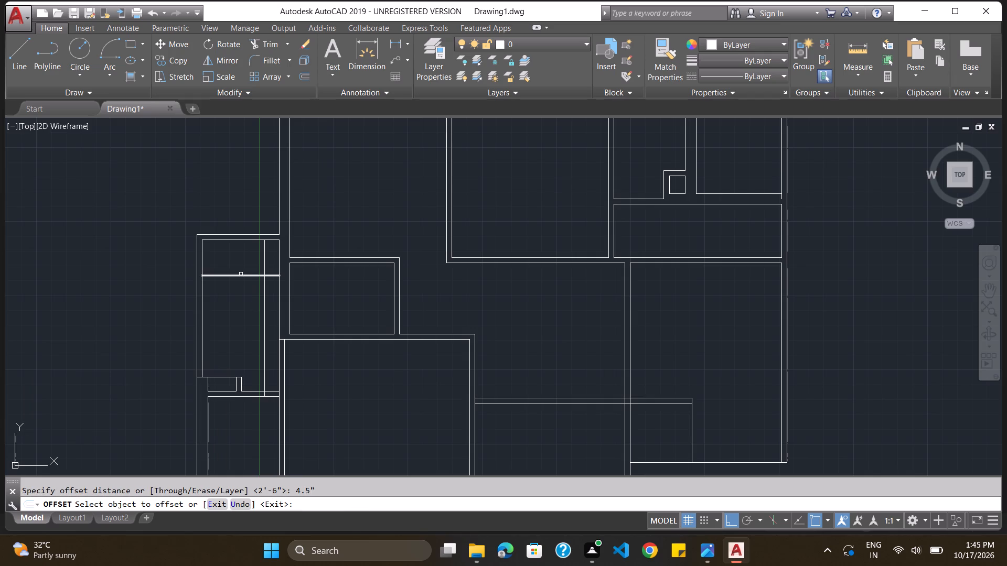
left_click(241, 276)
left_click(241, 280)
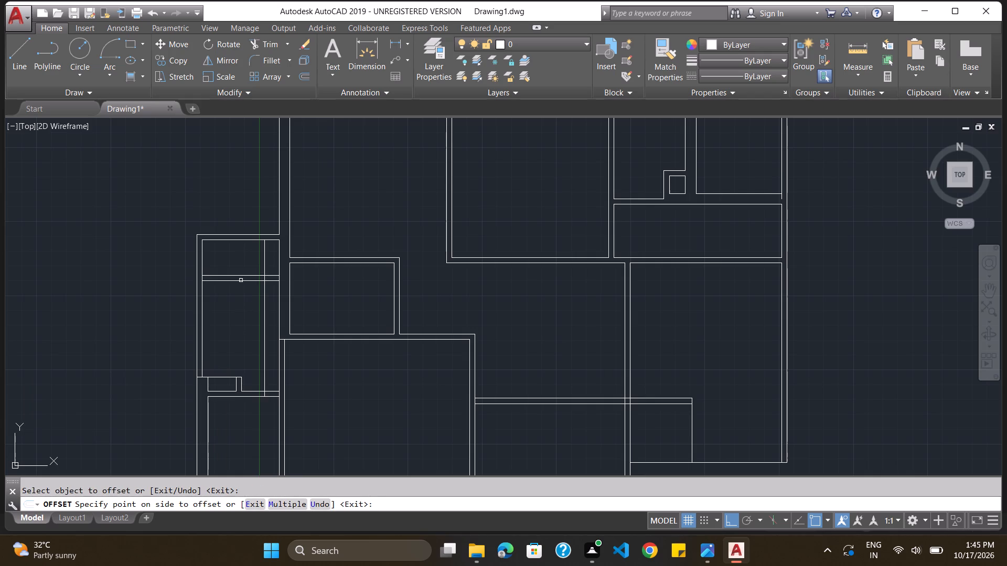
key("Escape")
Trim both cross-wall lines in the narrow west room on the west side of the vertical 1' offset line.
type("trim")
key("Return")
key("Return")
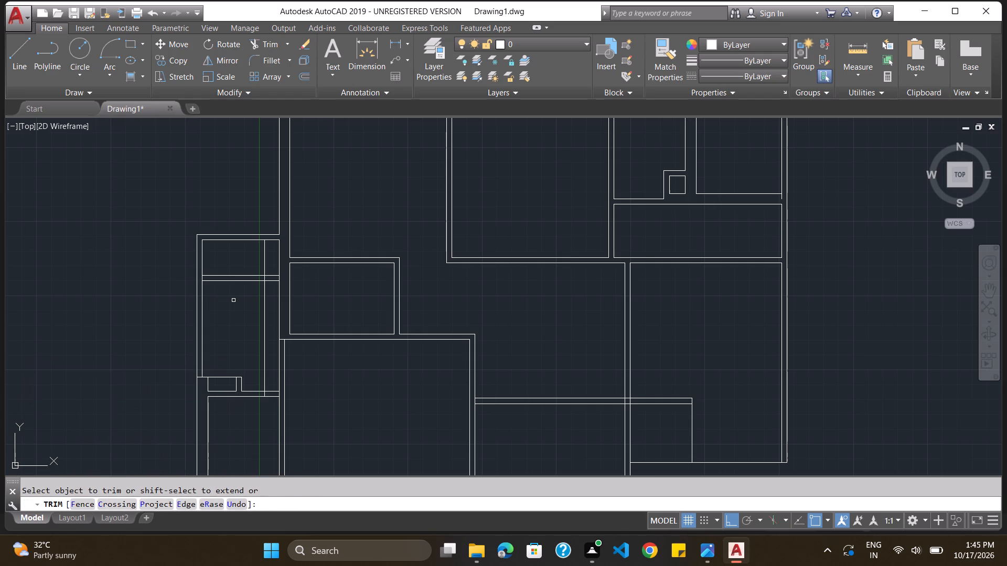
left_click(260, 275)
left_click(239, 275)
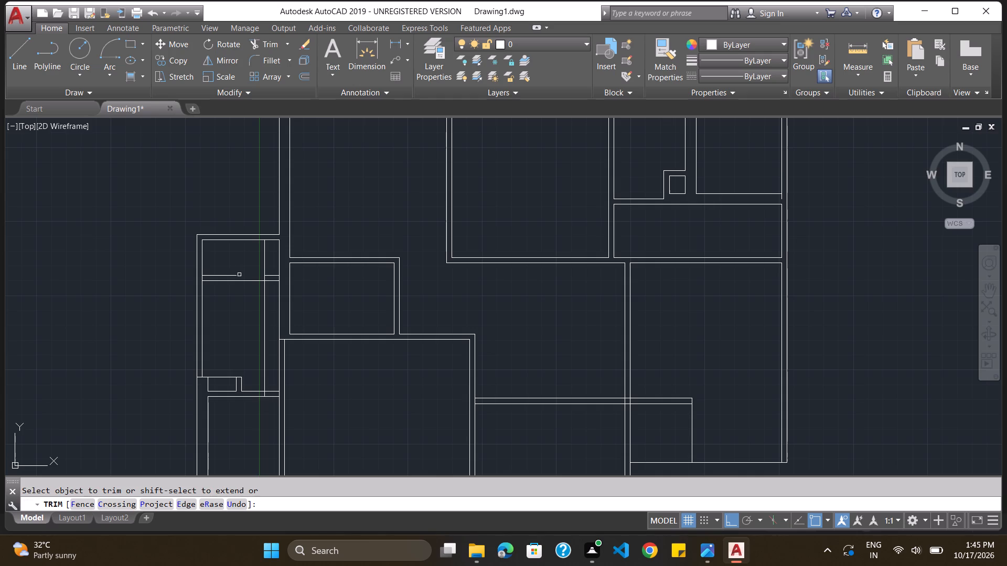
left_click(233, 275)
left_click(206, 275)
left_click(259, 279)
left_click(238, 280)
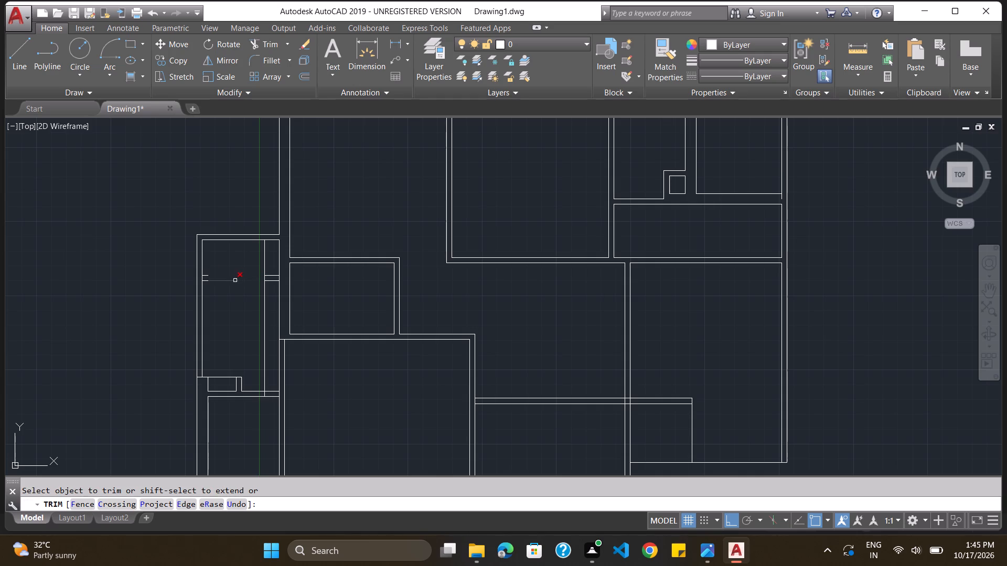
left_click(230, 281)
scroll(209, 278, "up", 2)
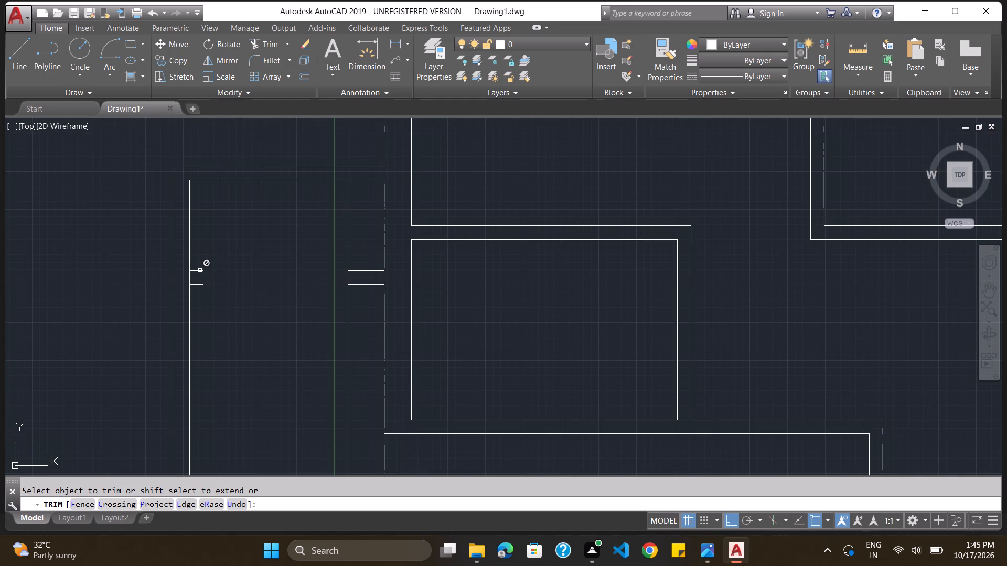
Delete the two short cross-wall stubs left at the narrow west room's west wall.
key("Escape")
left_click(200, 270)
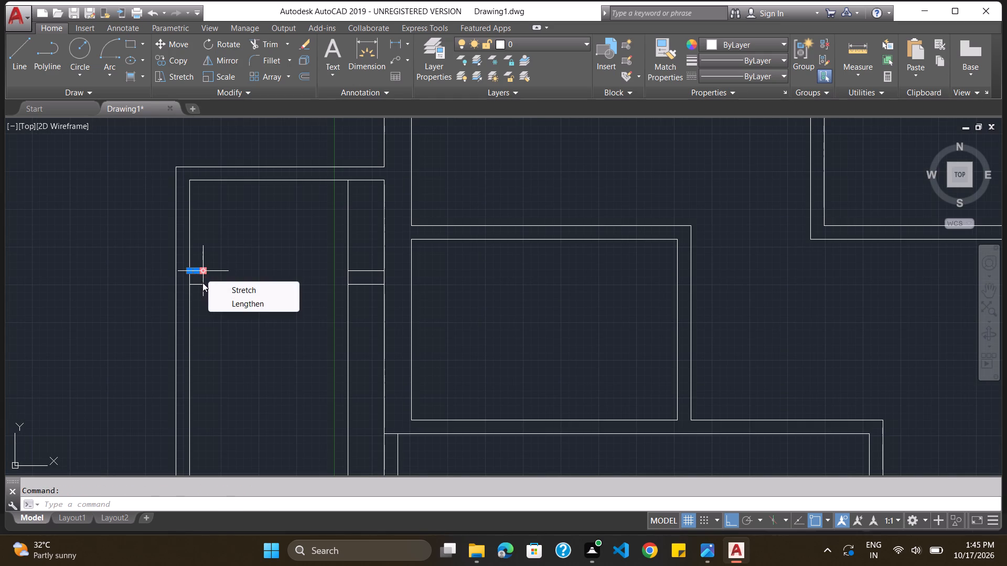
left_click(197, 282)
left_click(199, 285)
left_click(199, 285)
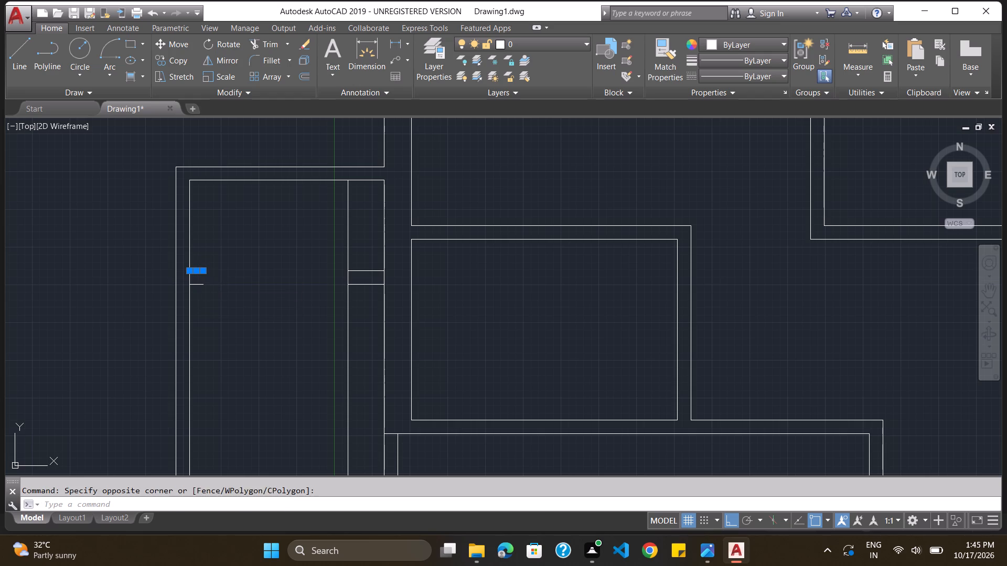
key("Escape")
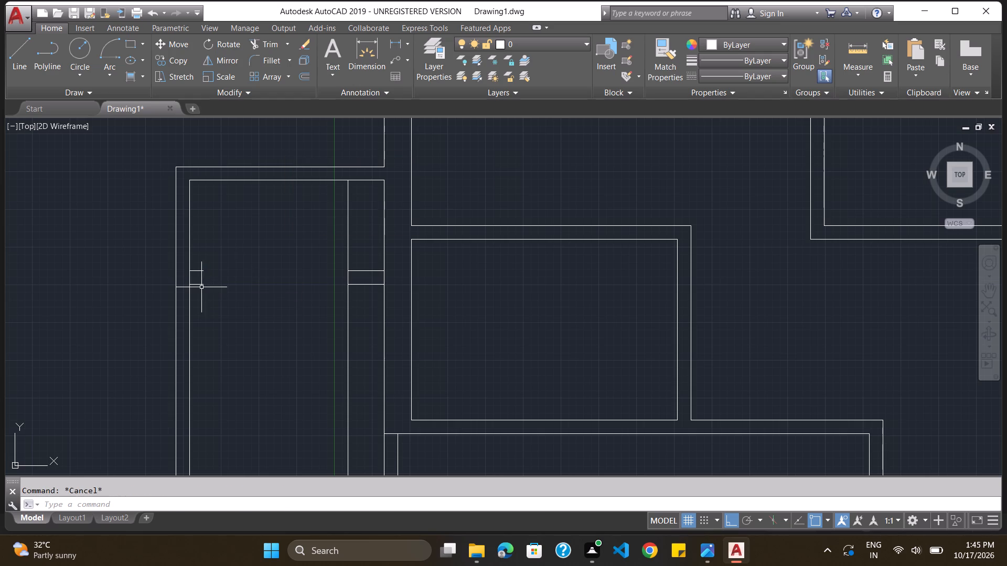
left_click(200, 283)
left_click(200, 271)
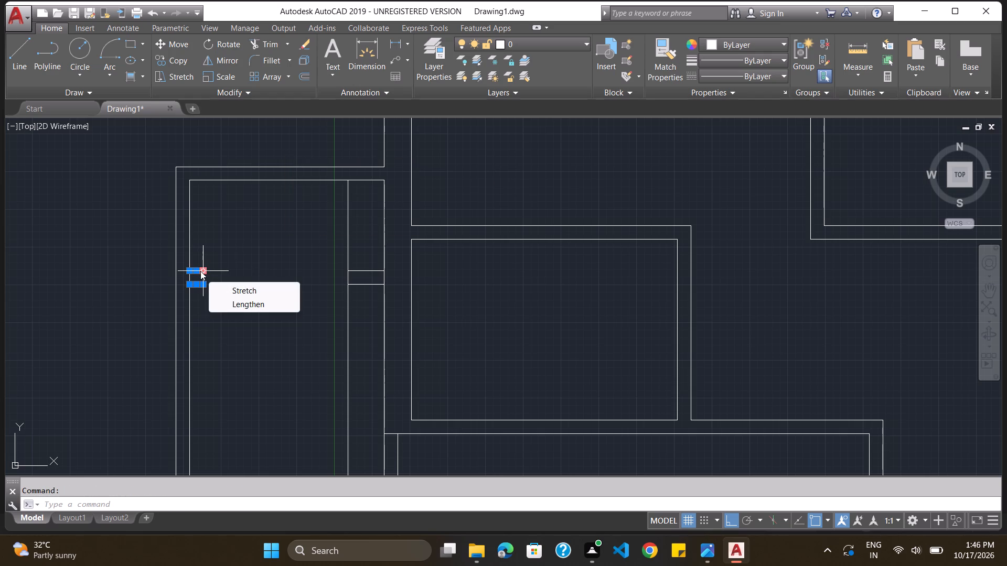
key("Delete")
key("Delete")
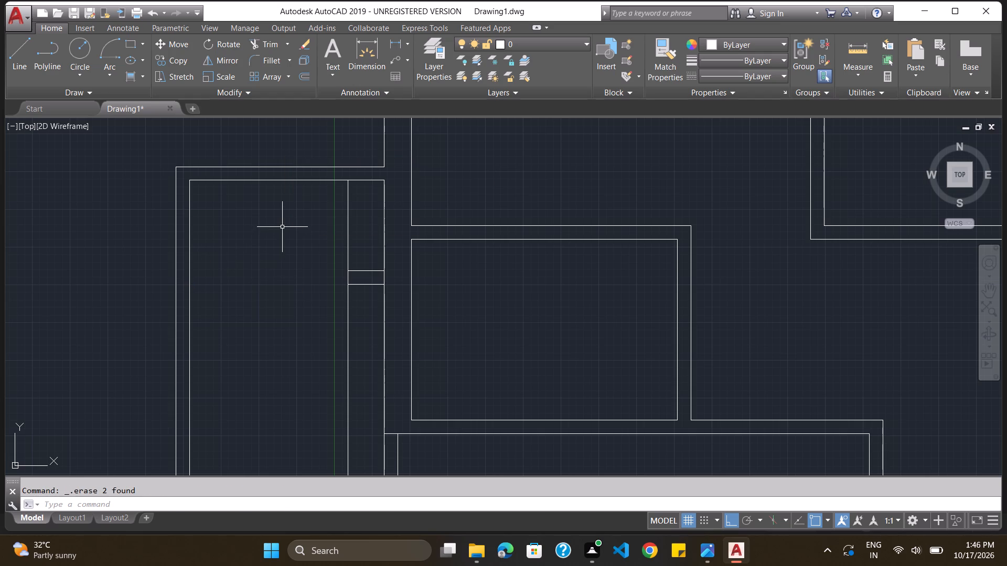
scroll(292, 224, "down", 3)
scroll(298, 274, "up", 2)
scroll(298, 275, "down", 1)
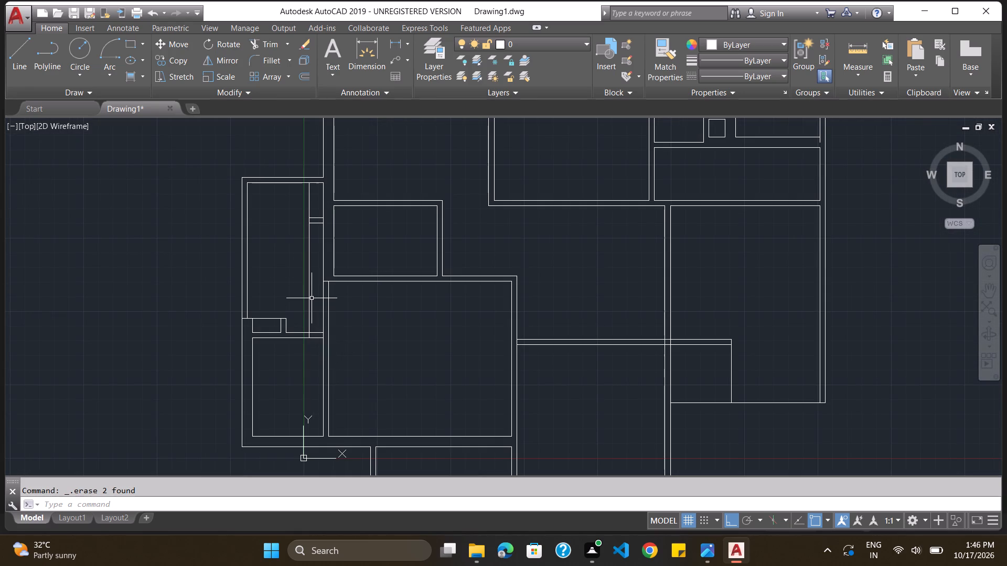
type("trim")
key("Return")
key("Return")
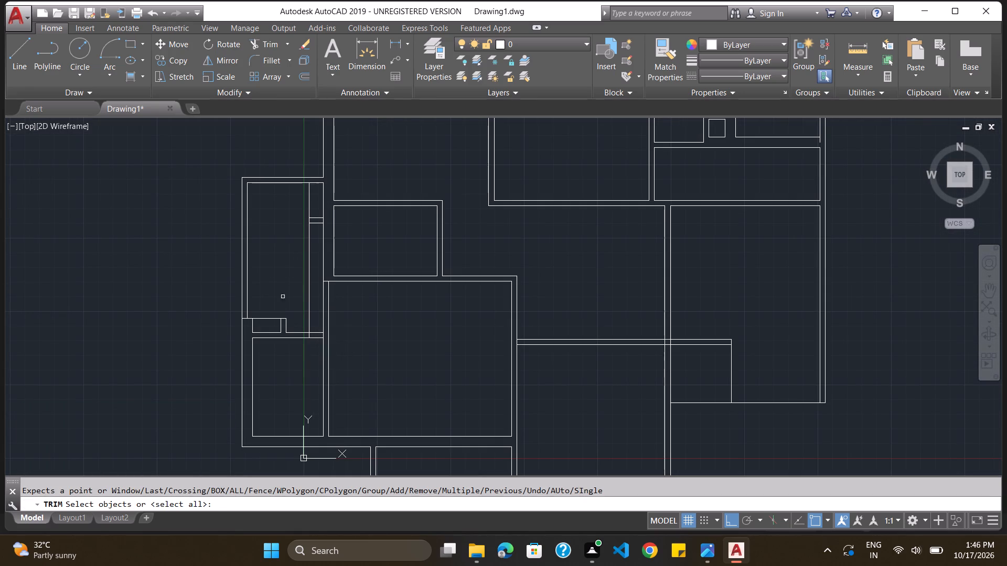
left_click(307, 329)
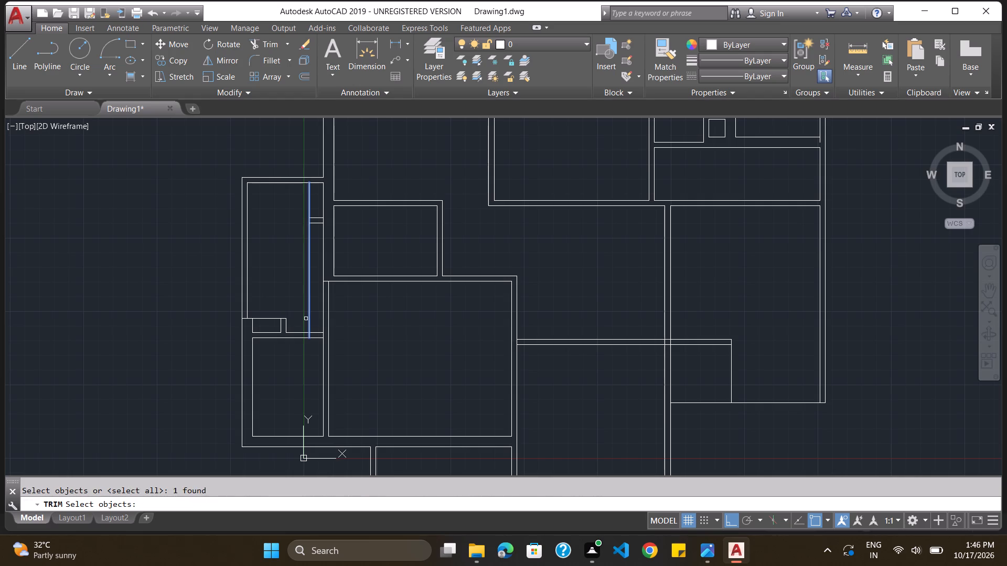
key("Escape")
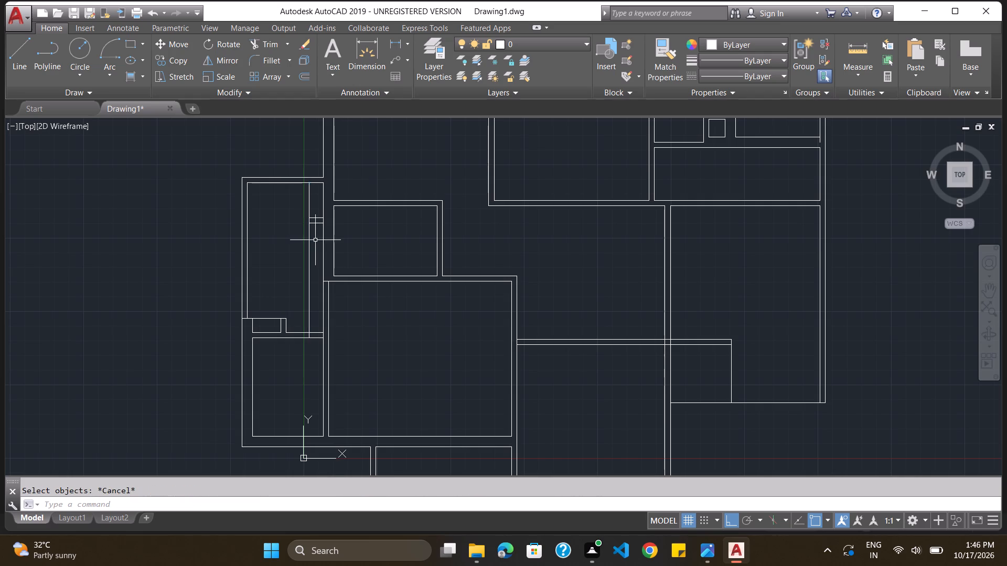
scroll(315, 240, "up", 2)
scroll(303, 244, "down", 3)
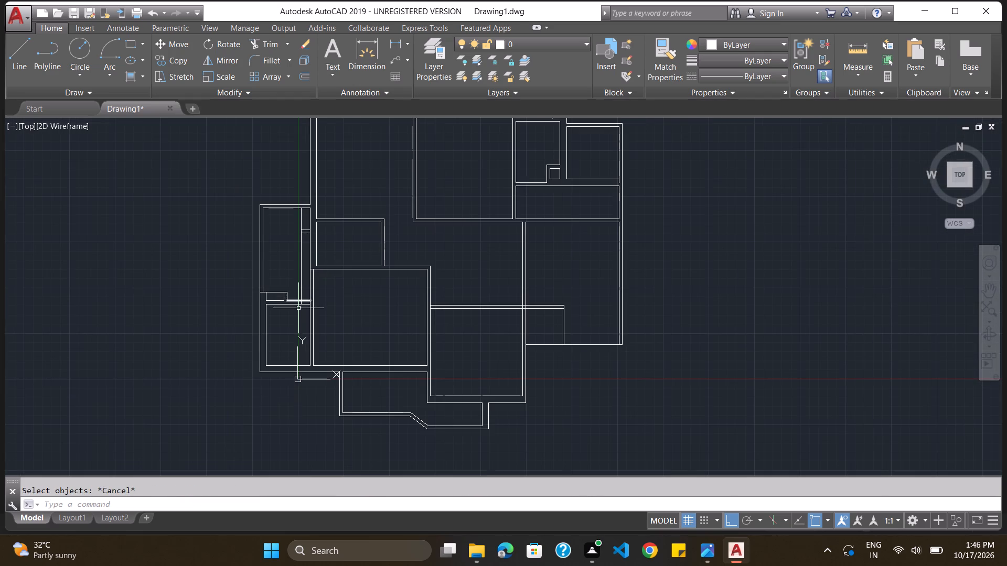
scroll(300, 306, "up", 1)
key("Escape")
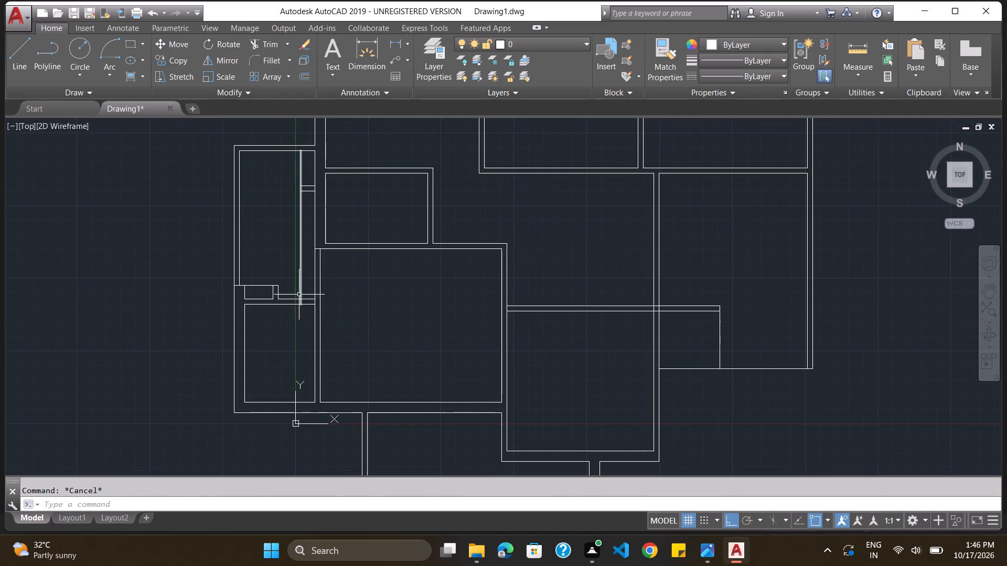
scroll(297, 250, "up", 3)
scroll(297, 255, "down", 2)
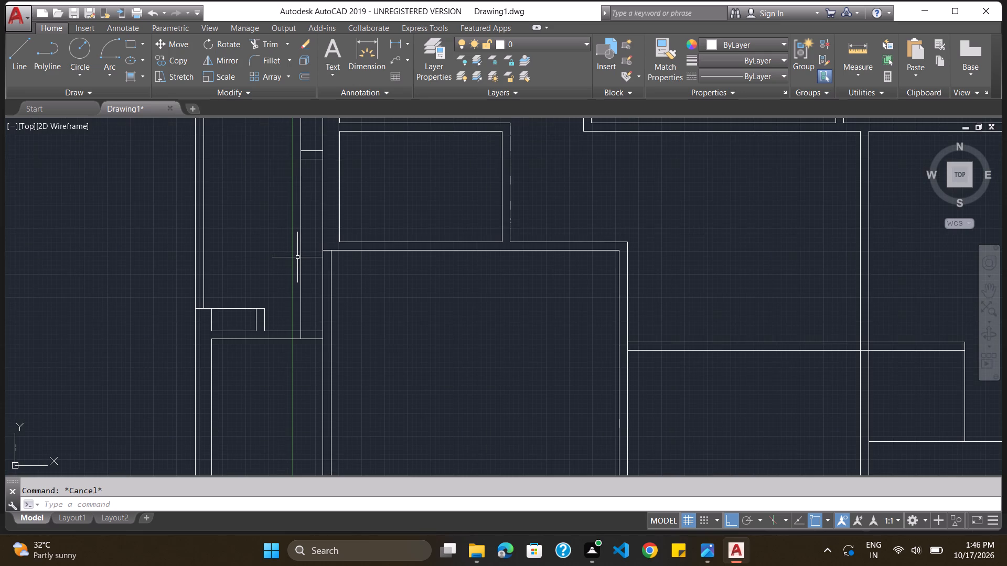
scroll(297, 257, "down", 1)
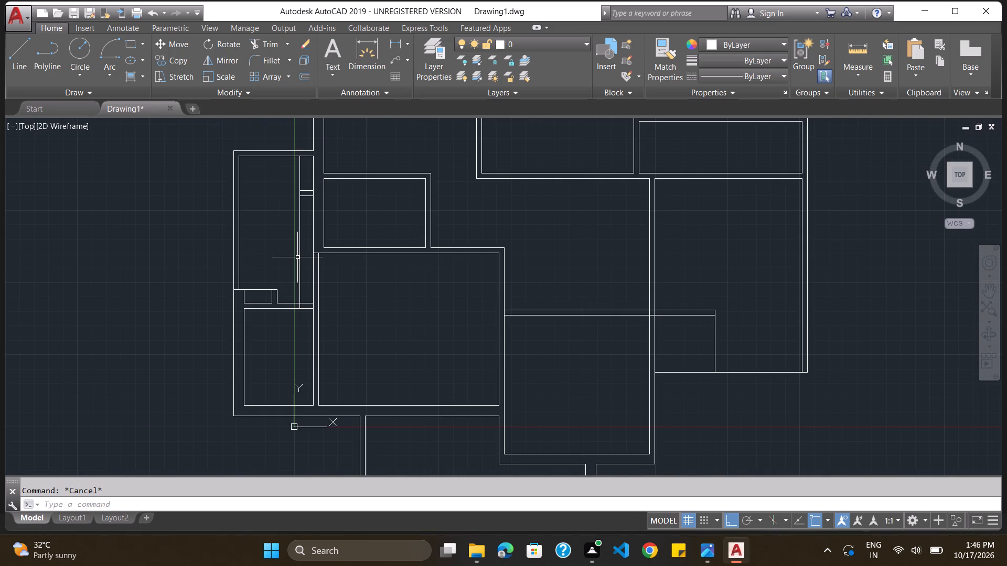
Trim the vertical 1' offset line from below the short cross wall down to the narrow west room's south wall.
scroll(303, 256, "up", 1)
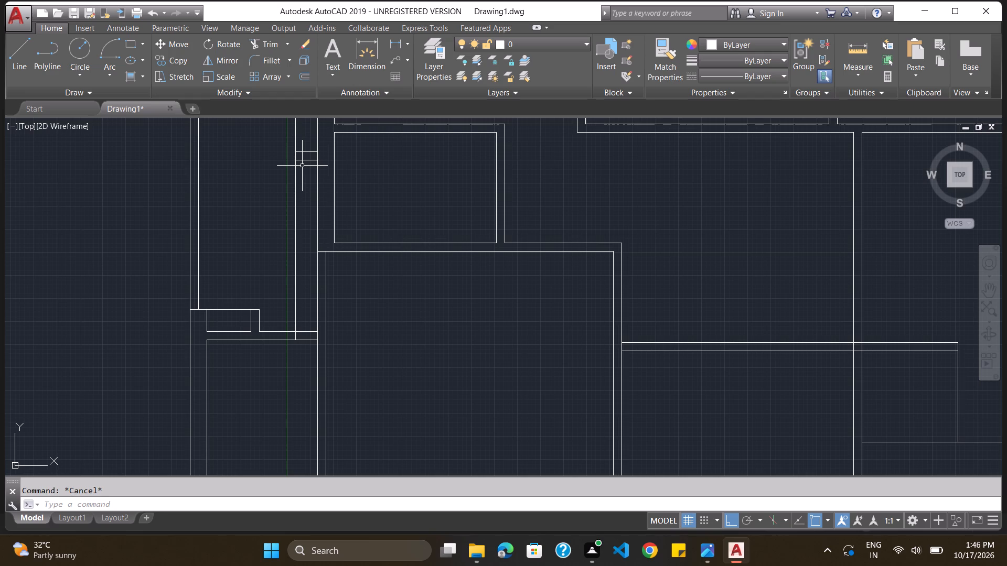
type("trim'")
key("BackSpace")
key("Return")
key("Return")
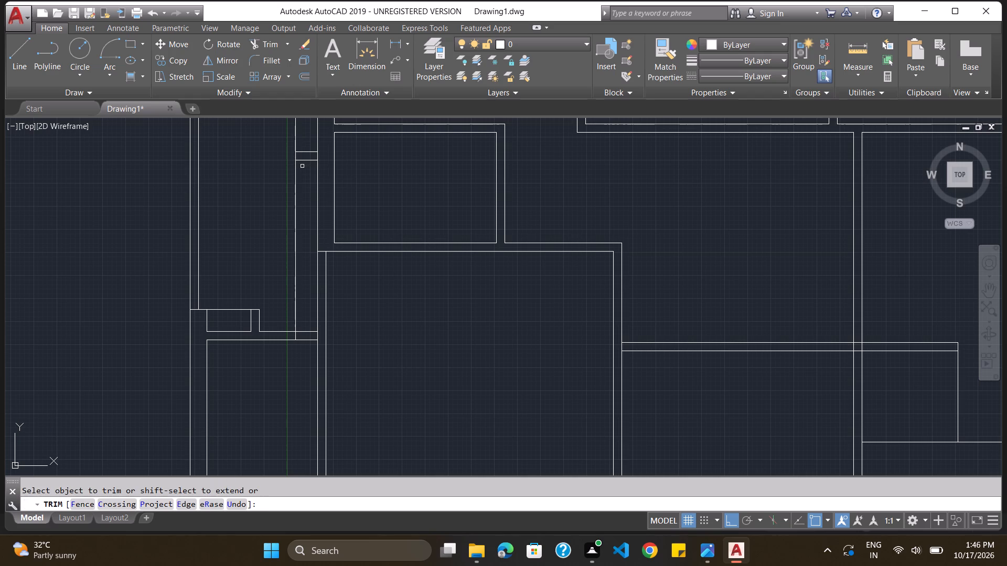
left_click(305, 162, "shift")
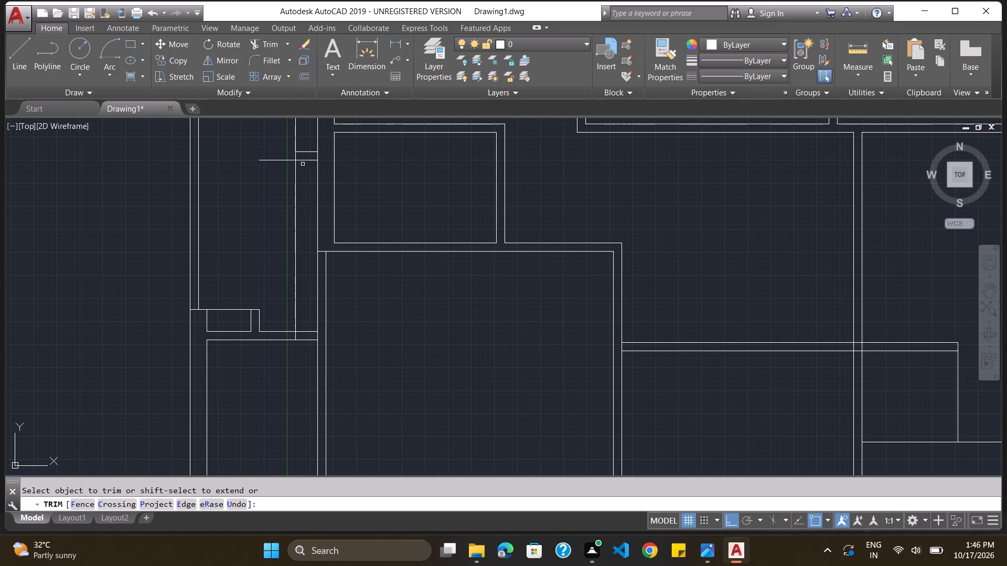
left_click(296, 167)
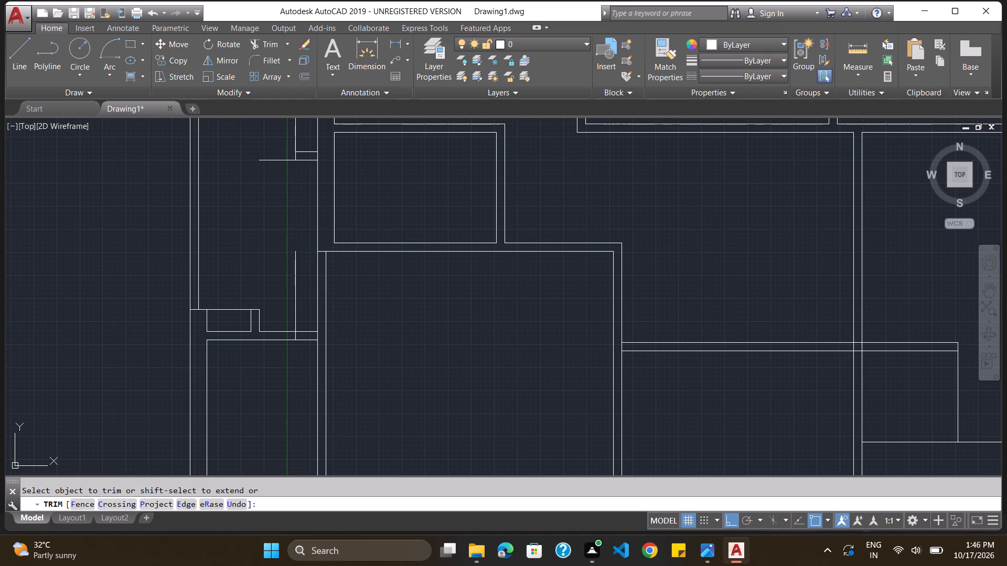
left_click(296, 248)
left_click(297, 256)
left_click(294, 312)
left_click(295, 336)
key("Escape")
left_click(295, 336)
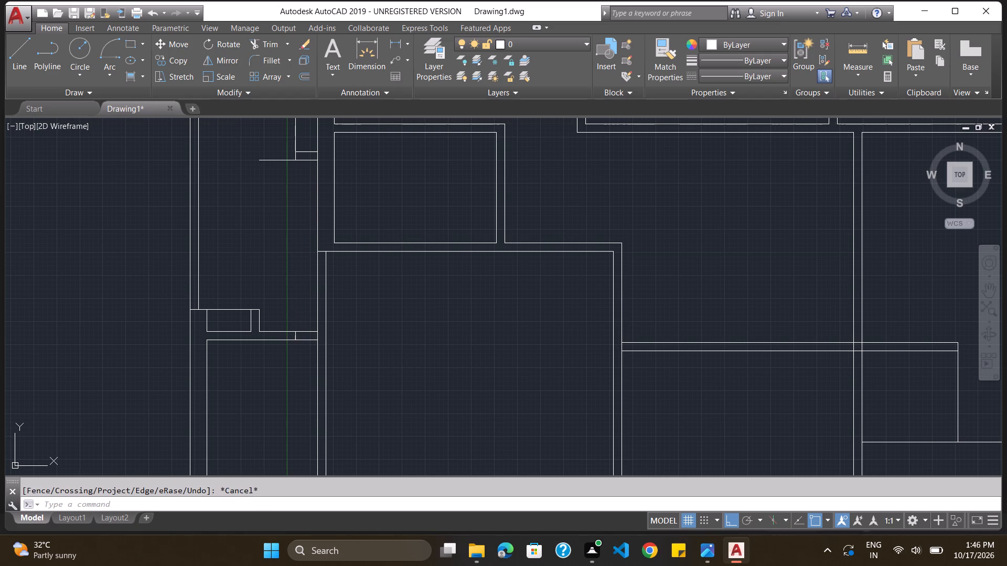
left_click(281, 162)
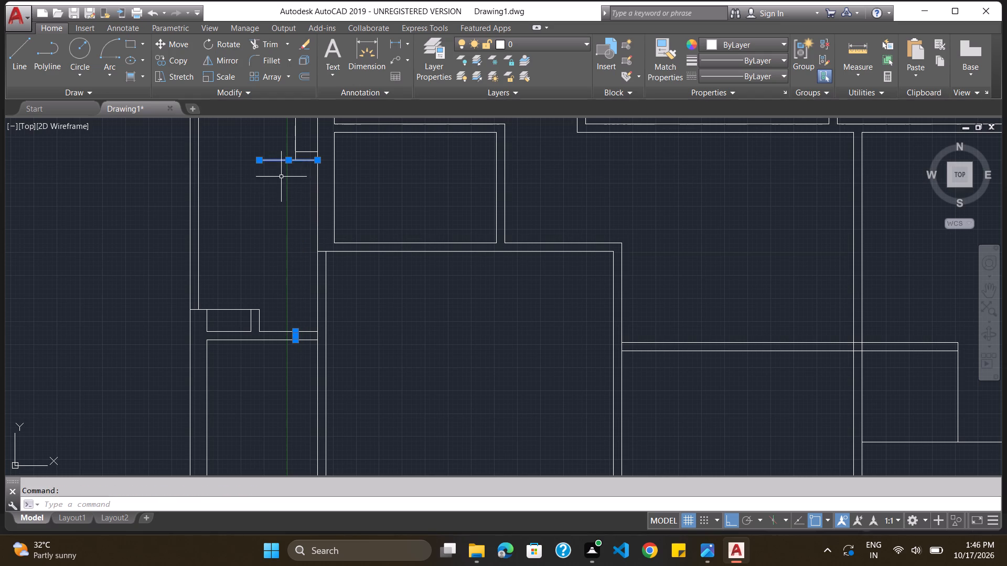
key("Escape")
Trim the short cross wall's south line on the west side of the vertical 1' offset line in the narrow west room.
type("trim")
key("Return")
key("Return")
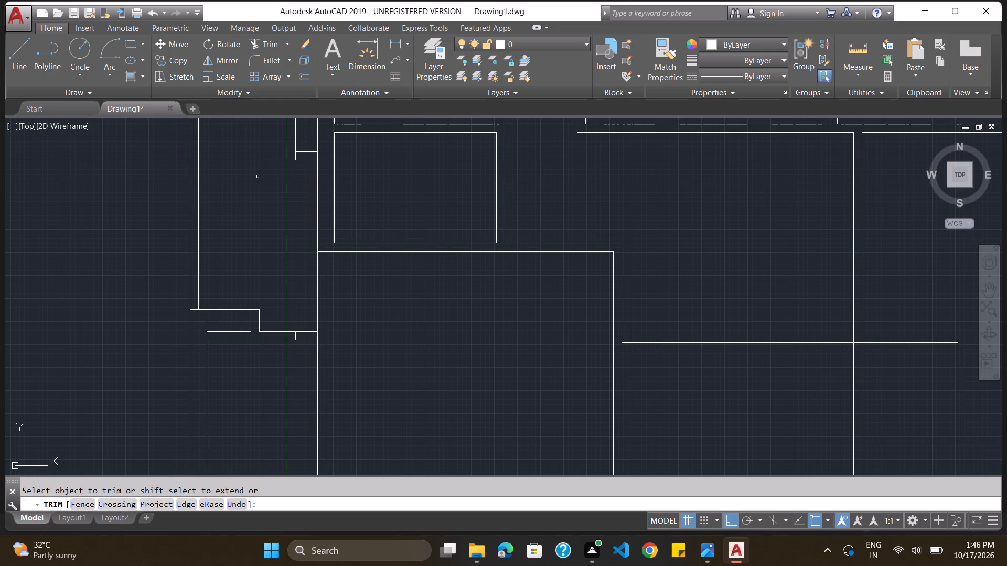
left_click(265, 162)
scroll(293, 338, "up", 3)
key("Escape")
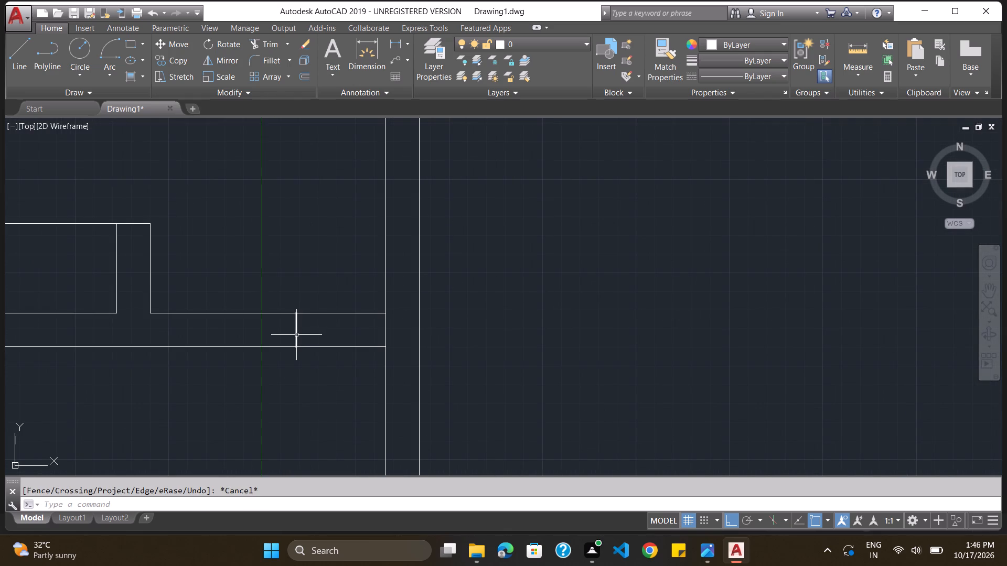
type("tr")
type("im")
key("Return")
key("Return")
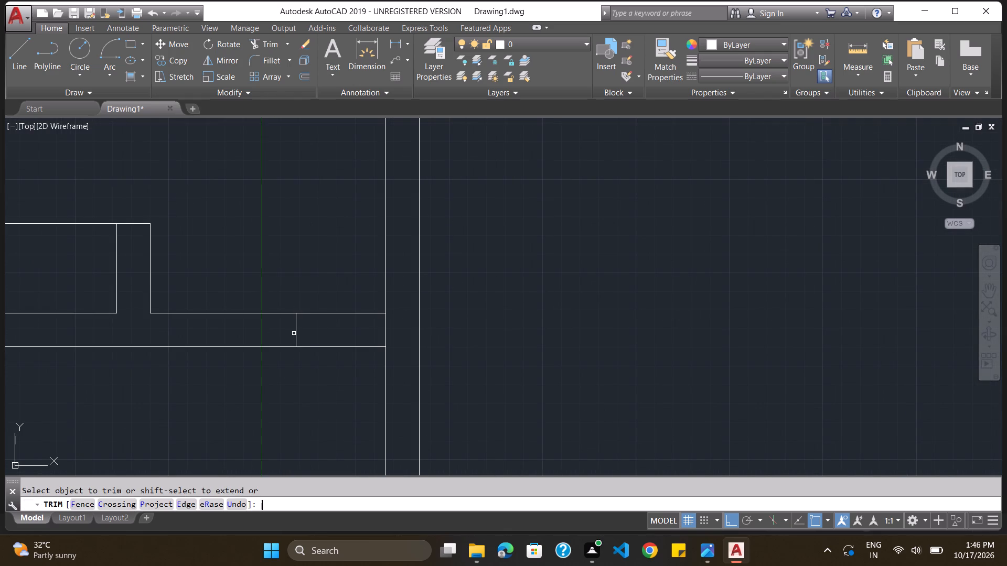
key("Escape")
Delete the short vertical stub left between the two lines of the narrow west room's south wall.
left_click(294, 333)
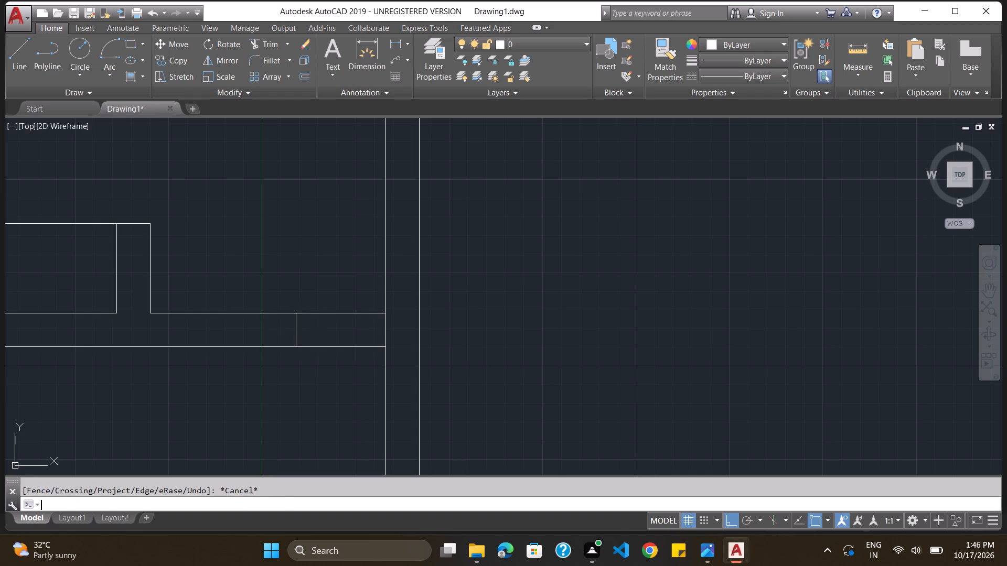
left_click(298, 329)
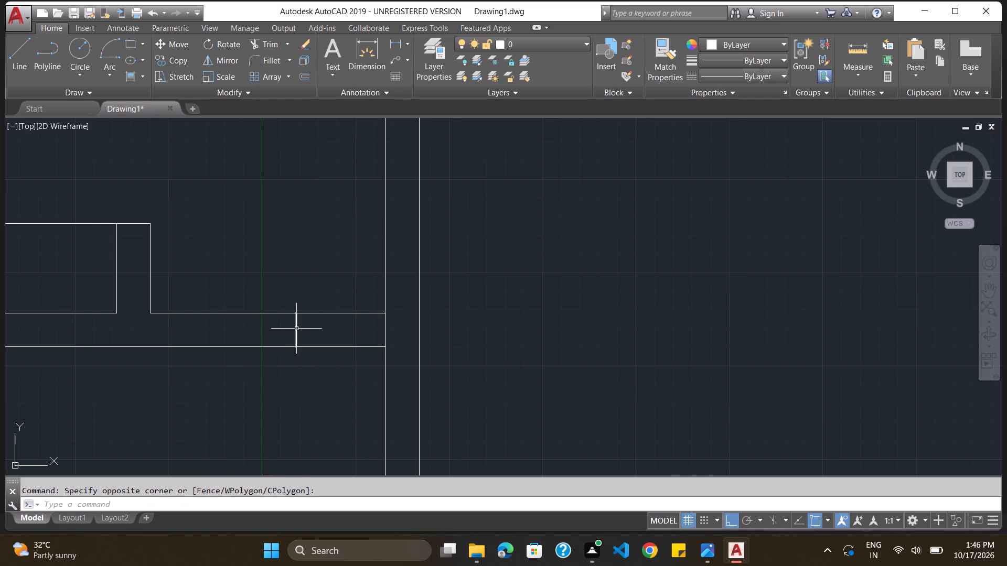
left_click(295, 329)
key("Delete")
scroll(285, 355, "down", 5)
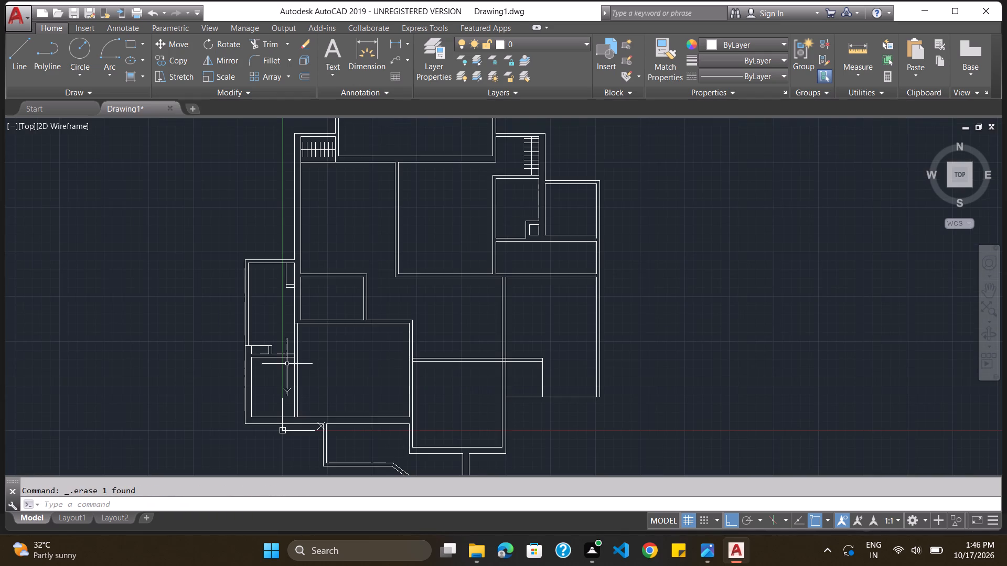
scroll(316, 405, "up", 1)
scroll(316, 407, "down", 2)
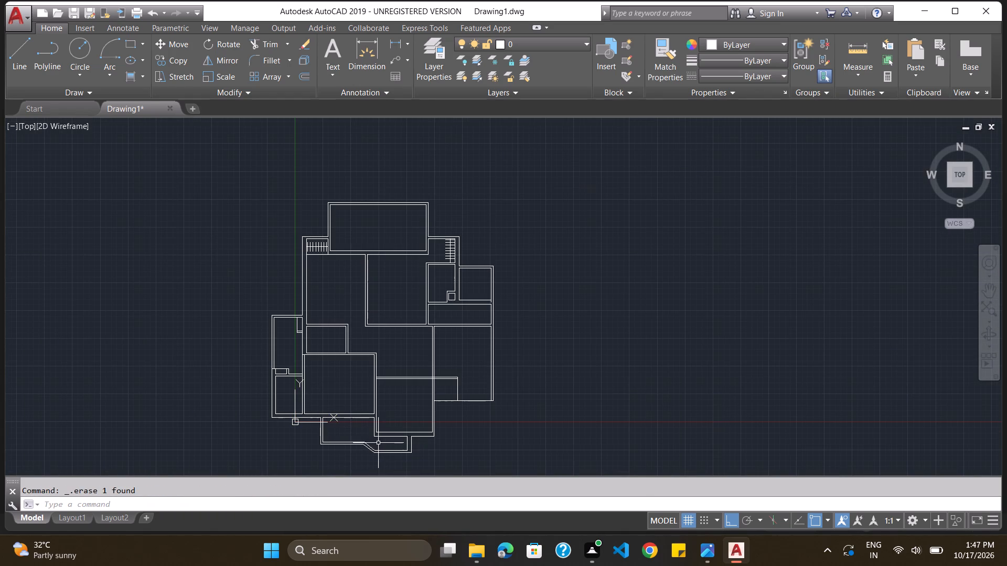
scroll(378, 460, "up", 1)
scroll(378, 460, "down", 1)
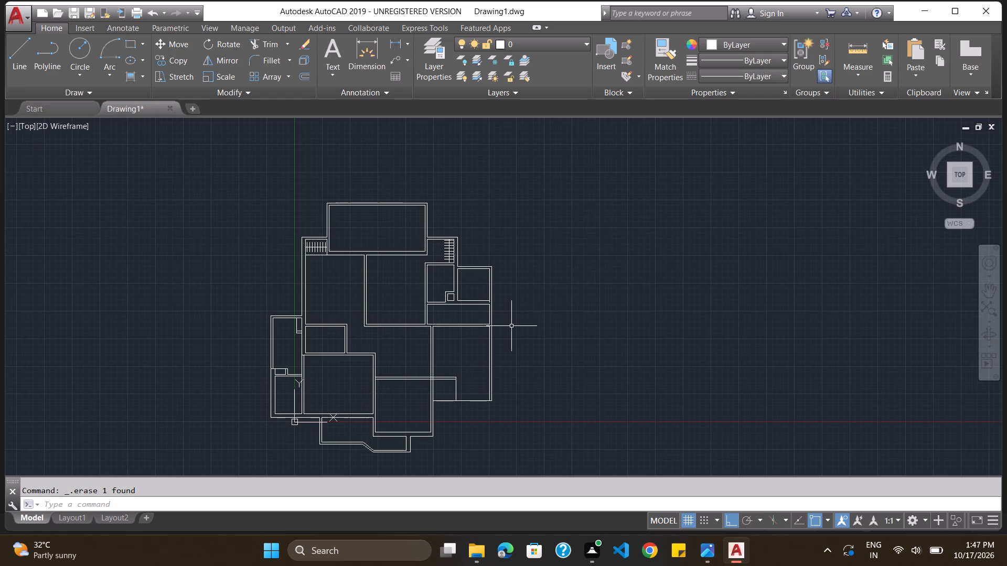
Draw a thin rectangle as the door leaf along the outside of the separate door symbol's vertical edge, matching its full height.
scroll(293, 235, "down", 2)
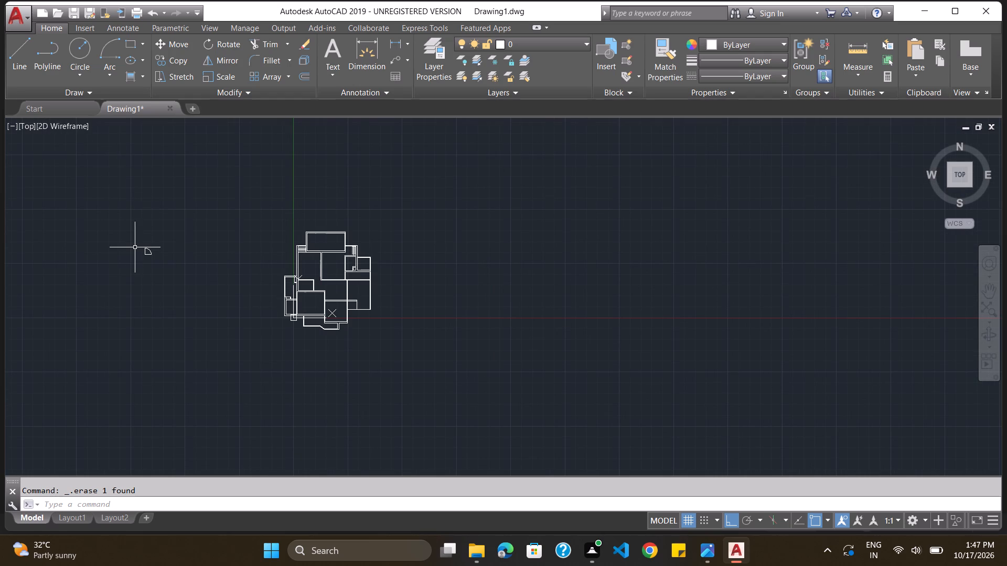
key("Escape")
scroll(138, 254, "up", 2)
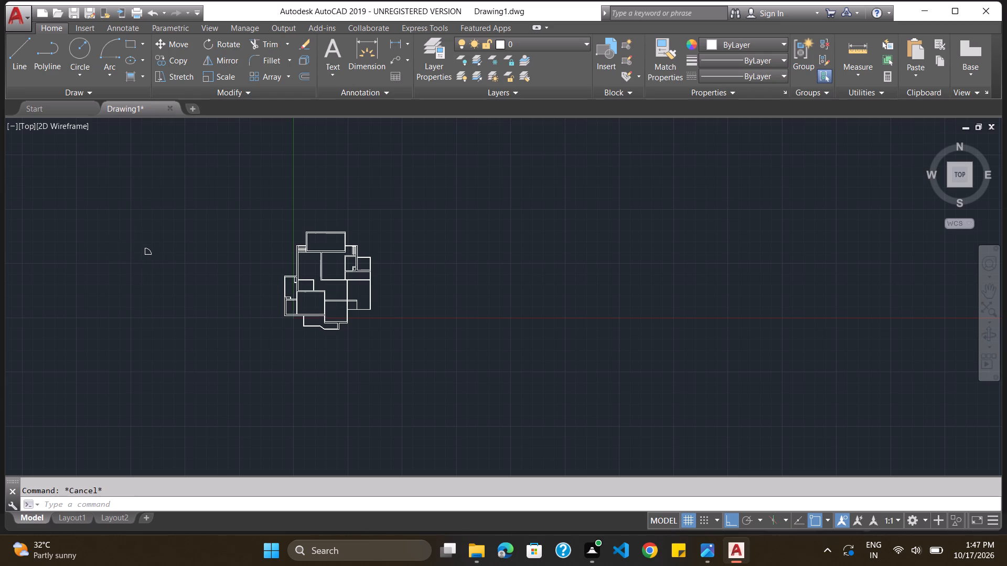
scroll(138, 254, "up", 2)
left_click(130, 45)
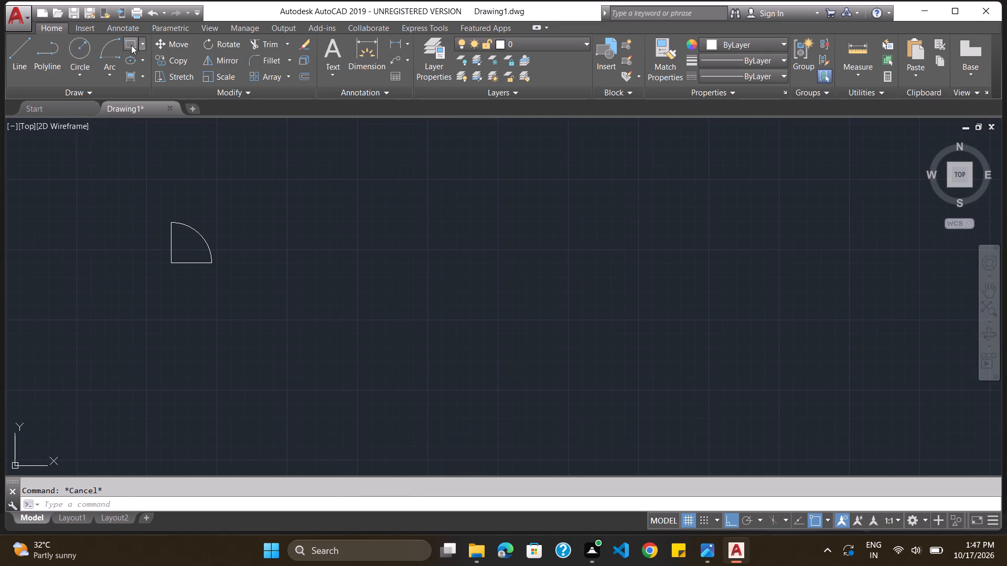
scroll(132, 188, "up", 3)
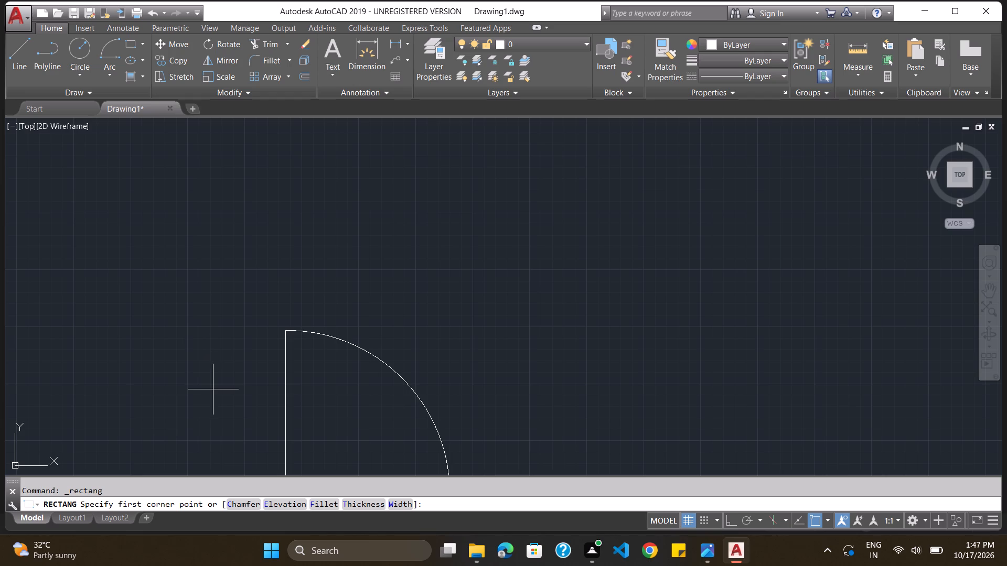
scroll(273, 336, "down", 3)
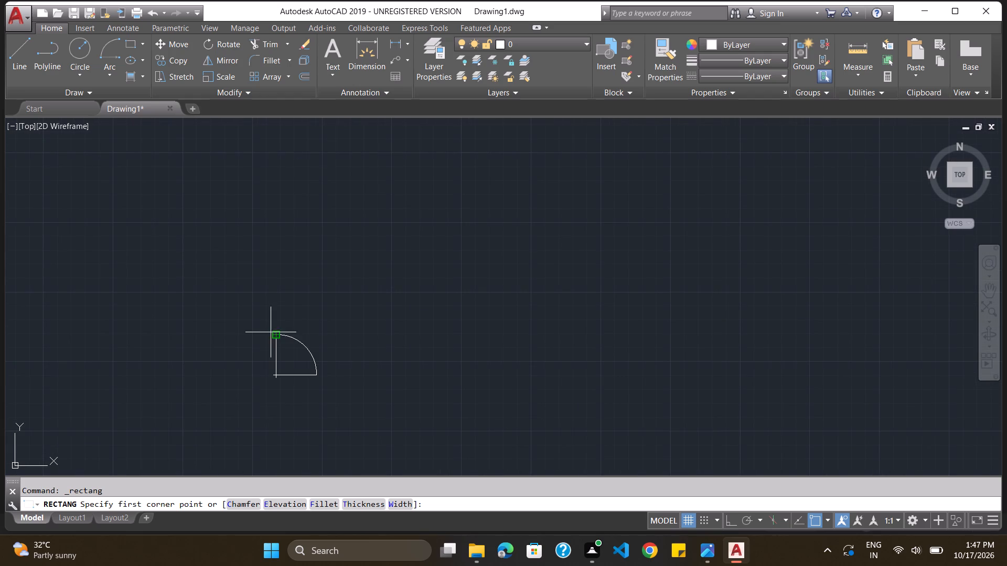
scroll(276, 378, "up", 2)
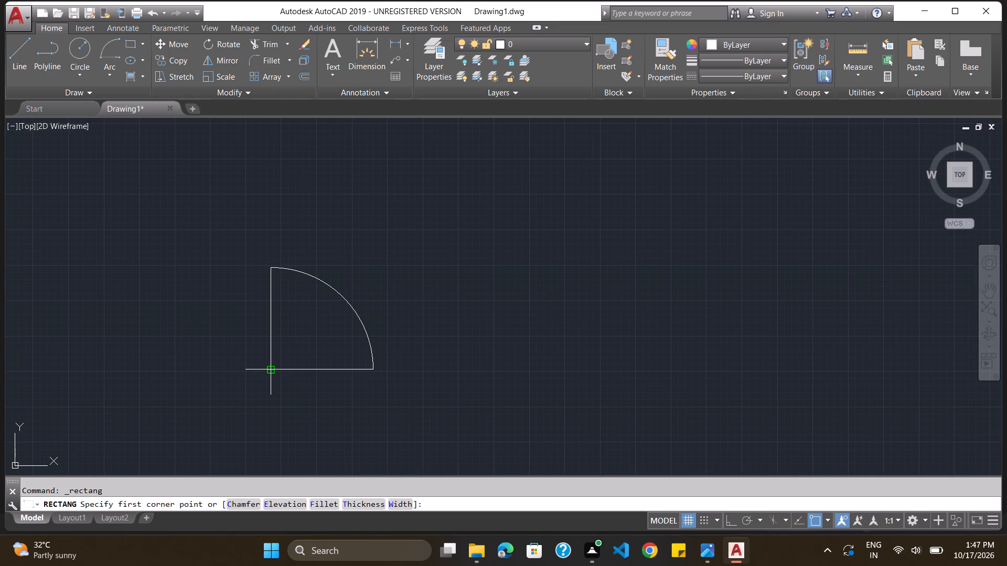
left_click(269, 369)
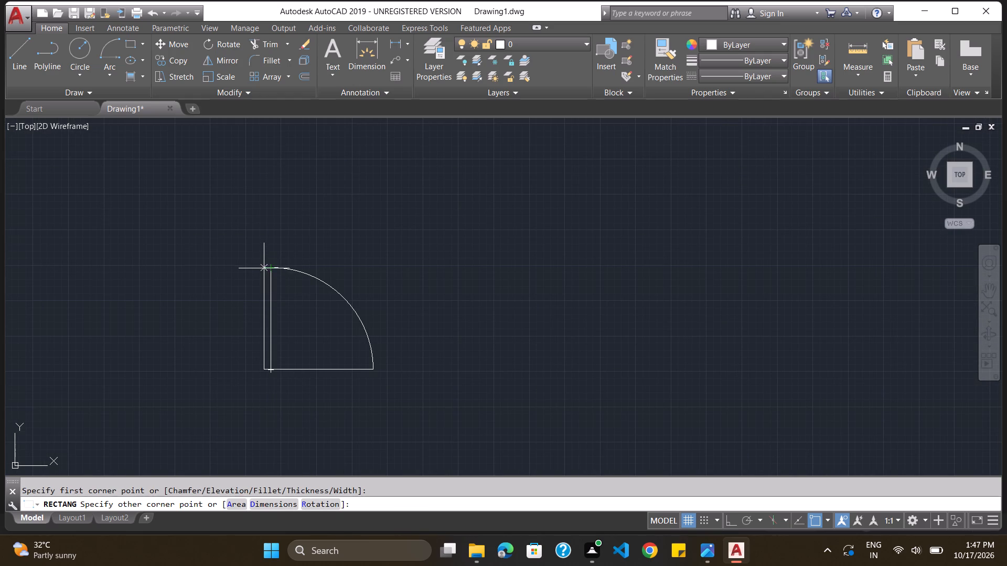
scroll(264, 269, "up", 3)
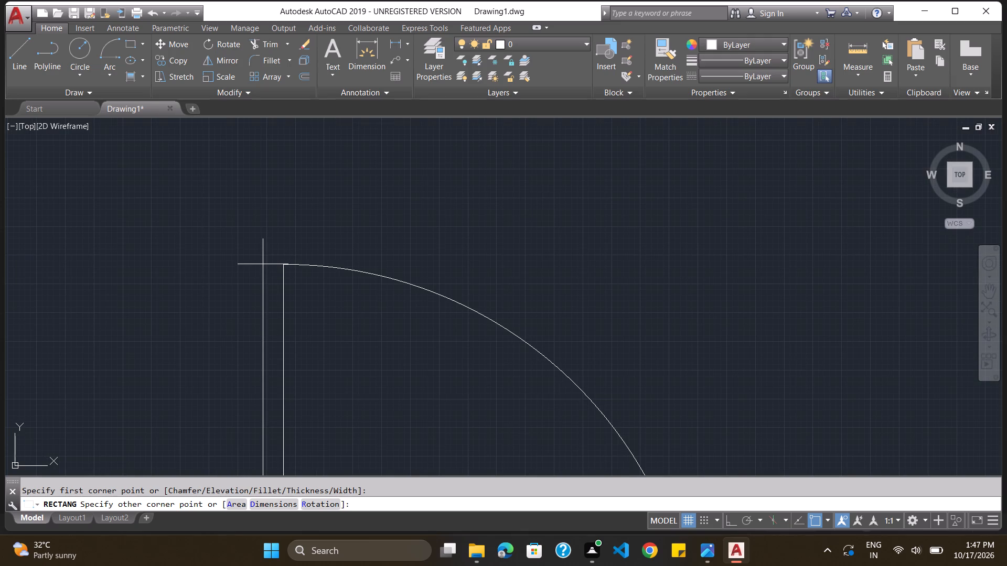
left_click(263, 264)
scroll(473, 265, "down", 4)
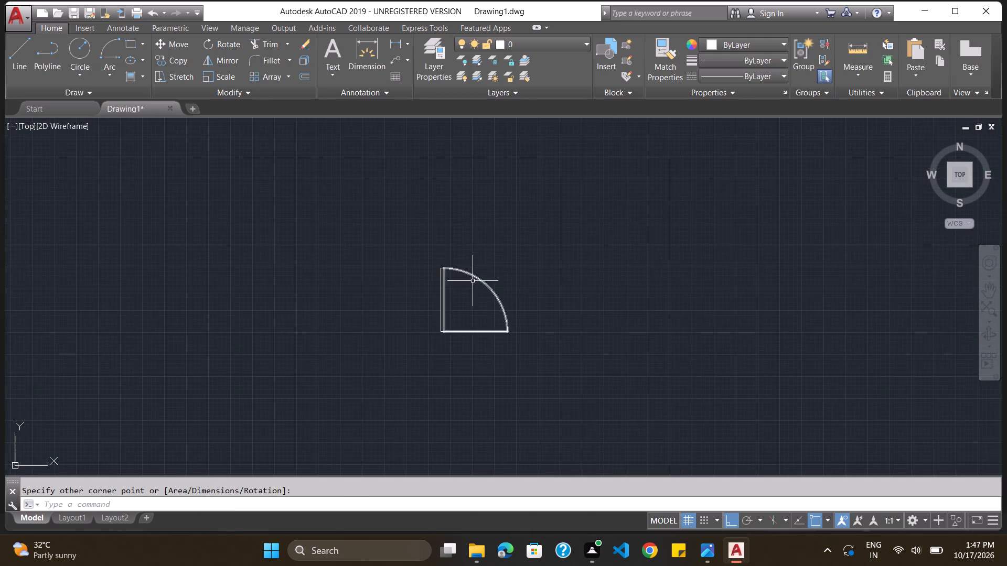
scroll(491, 337, "up", 1)
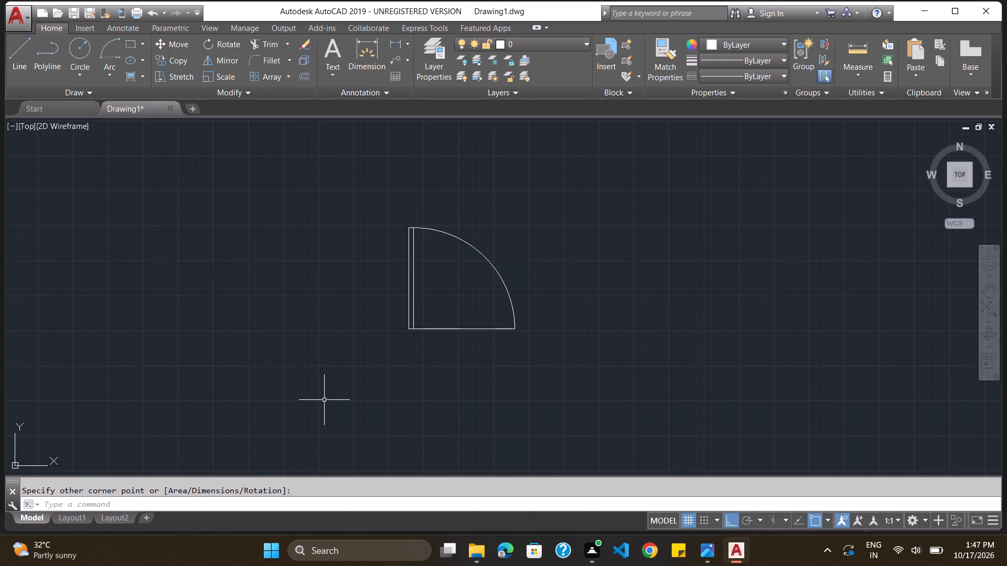
Copy the door symbol together with its new leaf rectangle to the clipboard.
left_click(165, 506)
left_click(413, 291)
left_click(482, 255)
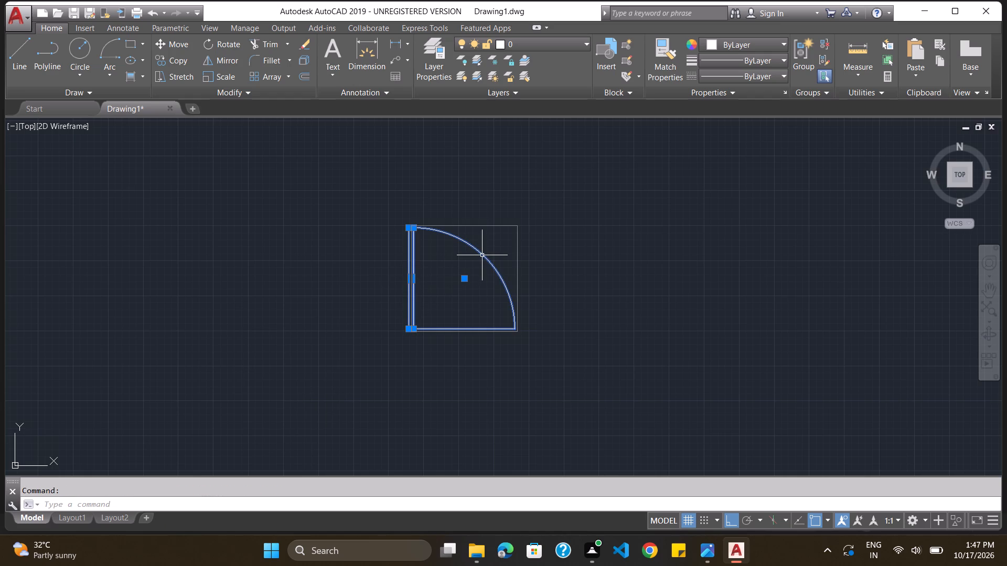
key("ctrl+c")
Paste the copied door into the floor plan at the southwest corner of the central room, with its base along the south wall.
scroll(470, 274, "down", 4)
scroll(952, 379, "down", 3)
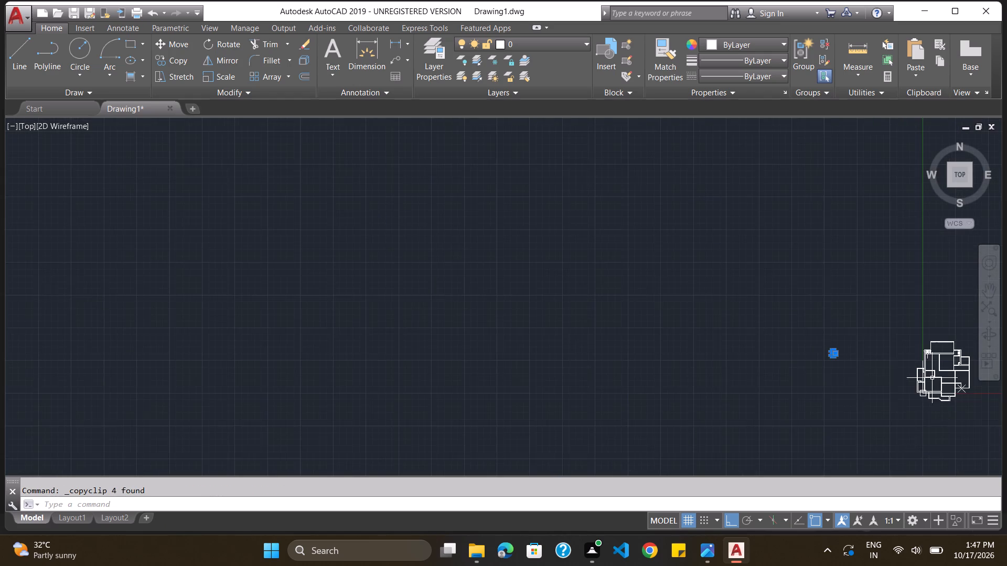
scroll(858, 401, "up", 5)
scroll(784, 401, "down", 5)
scroll(909, 397, "up", 3)
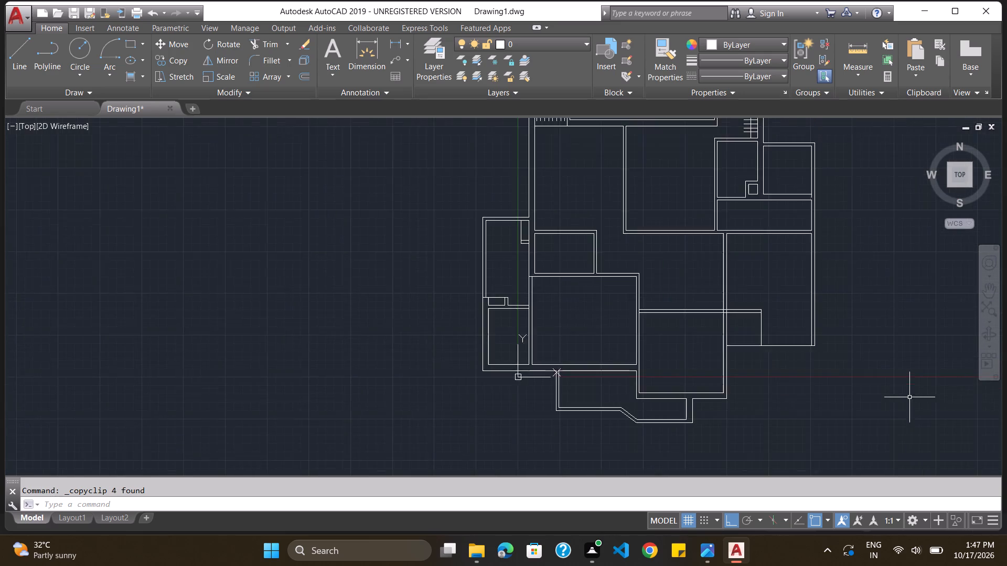
scroll(909, 397, "up", 2)
scroll(895, 396, "down", 2)
scroll(876, 321, "up", 2)
scroll(840, 326, "down", 1)
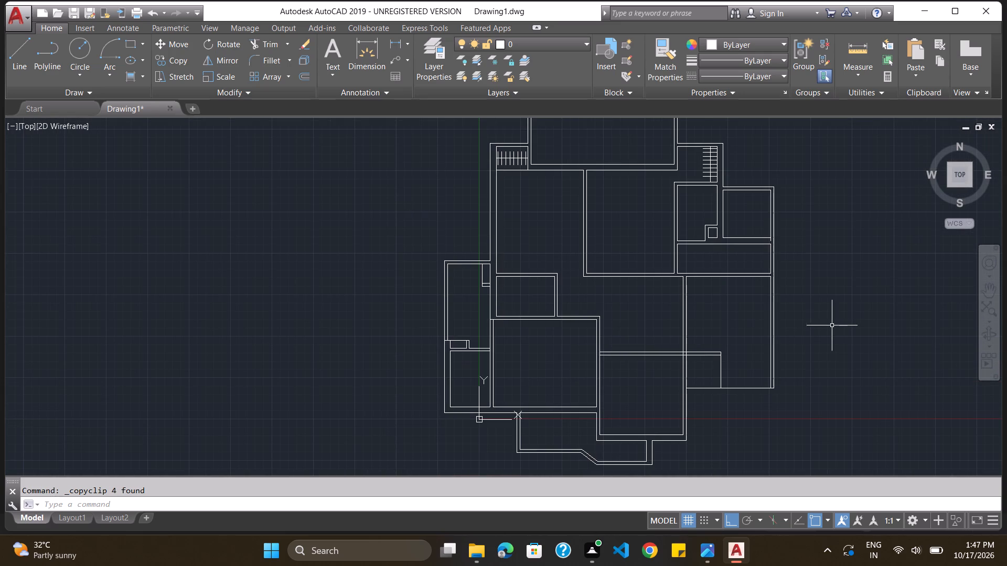
scroll(757, 330, "down", 1)
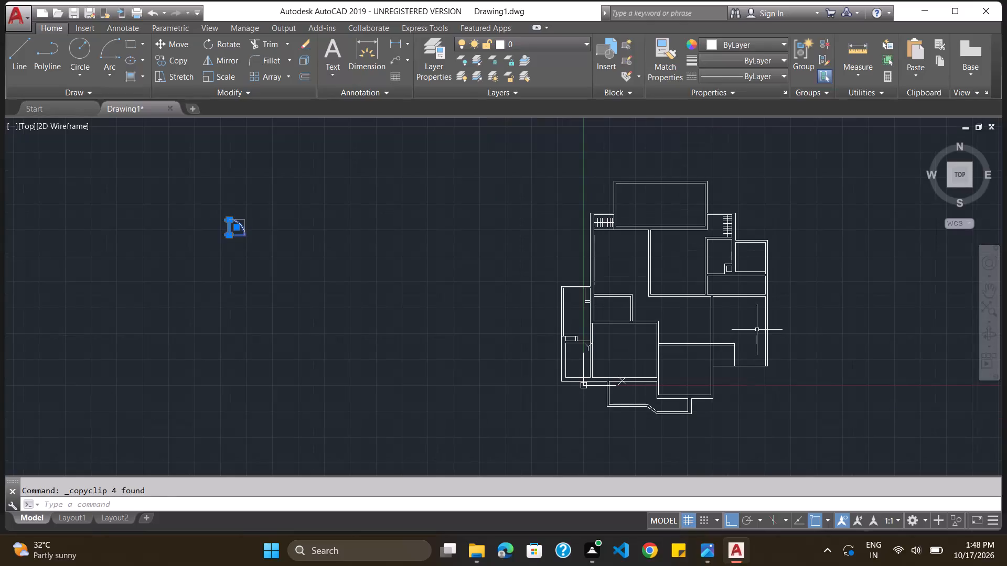
key("ctrl+v")
scroll(669, 303, "up", 3)
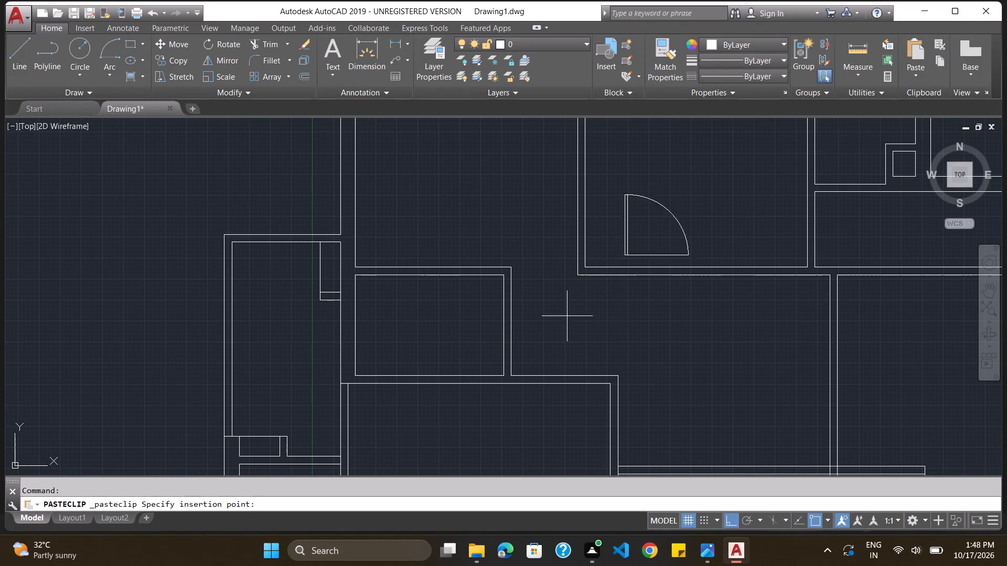
scroll(530, 335, "up", 1)
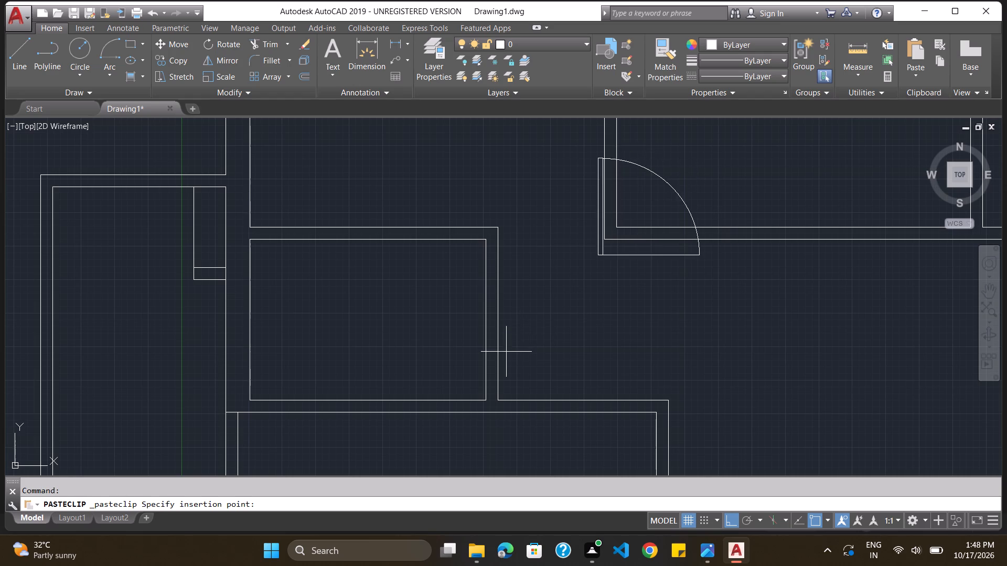
scroll(525, 303, "up", 1)
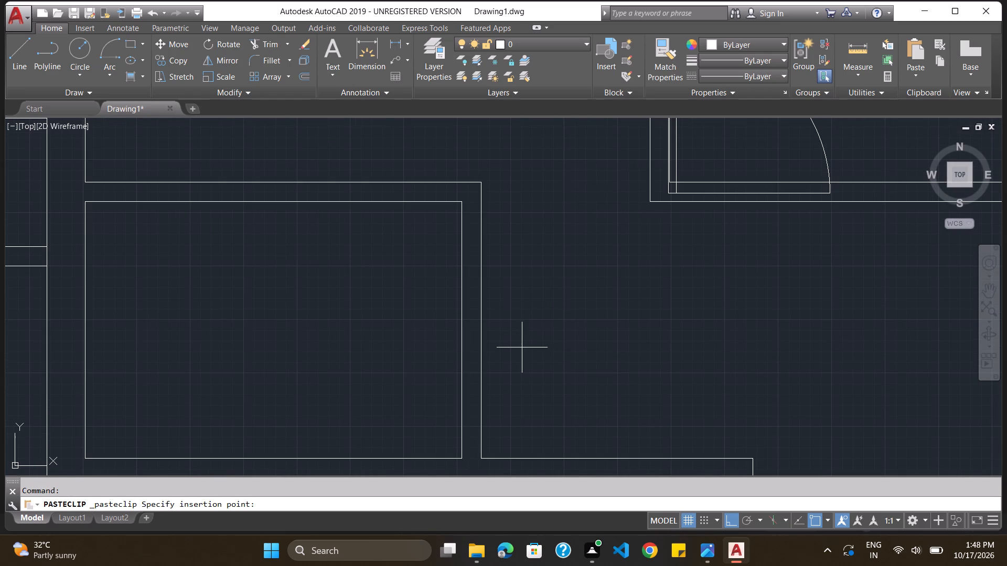
scroll(525, 354, "down", 2)
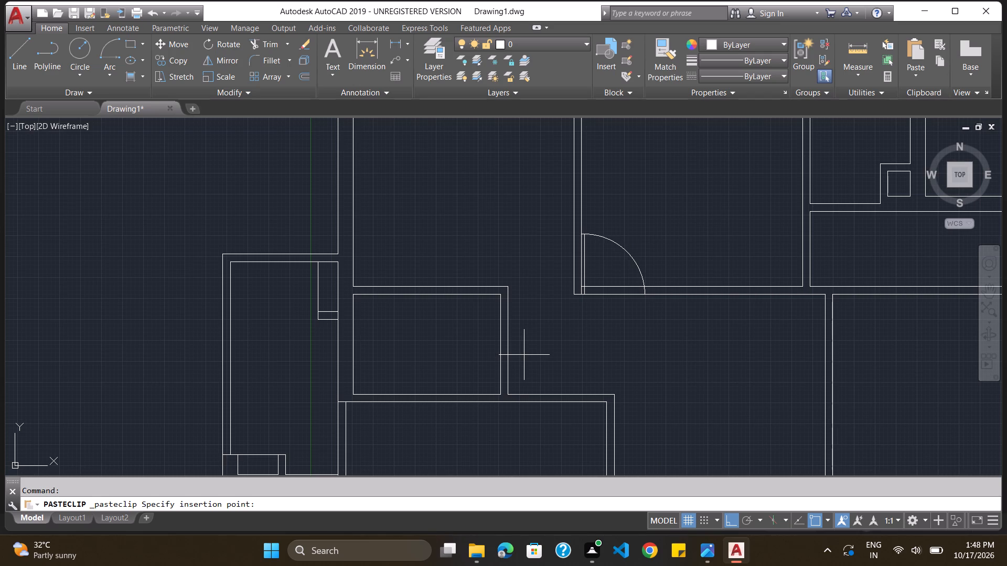
left_click(524, 355)
Examine how the pasted door's leaf and base line up with the wall lines at the central room's southwest corner.
scroll(626, 350, "up", 4)
scroll(605, 347, "down", 3)
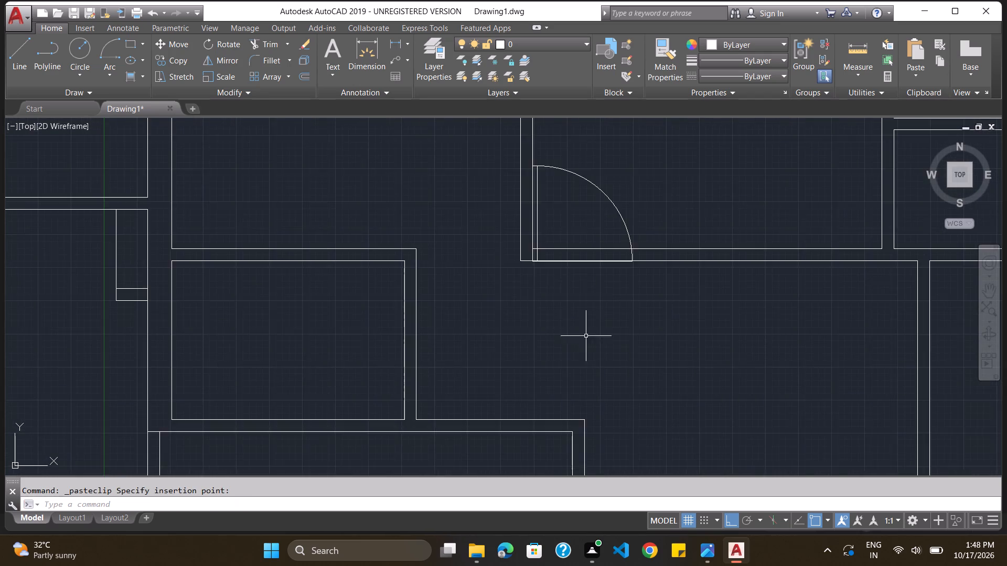
scroll(552, 270, "up", 4)
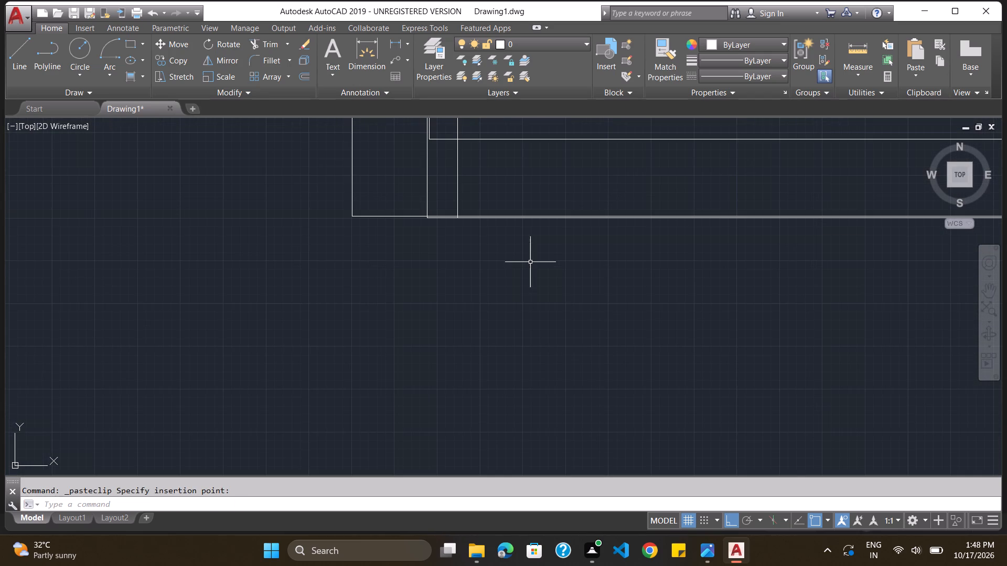
scroll(530, 262, "down", 3)
scroll(527, 202, "down", 3)
scroll(529, 174, "up", 1)
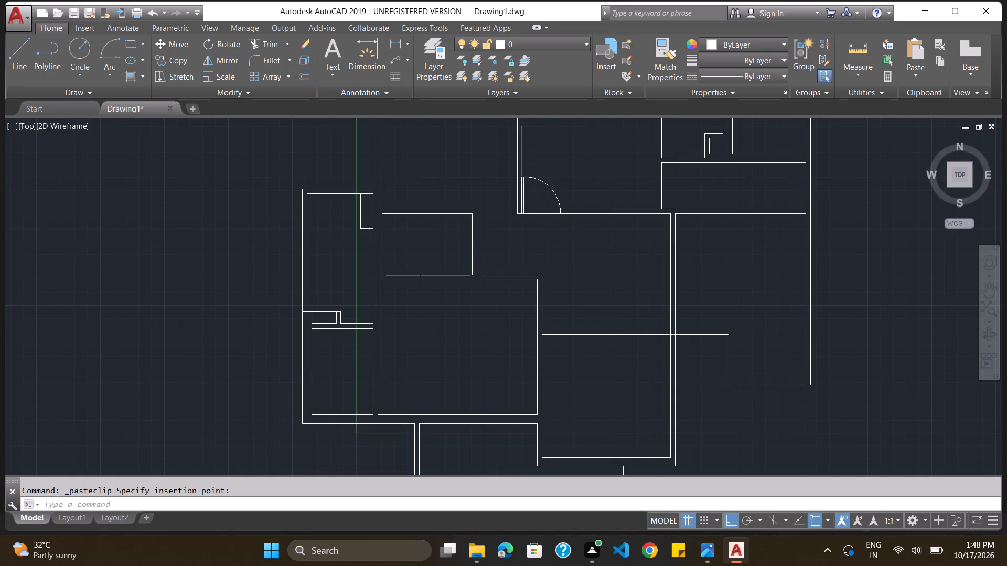
scroll(529, 174, "up", 2)
scroll(533, 217, "up", 1)
scroll(533, 217, "down", 1)
scroll(525, 282, "up", 2)
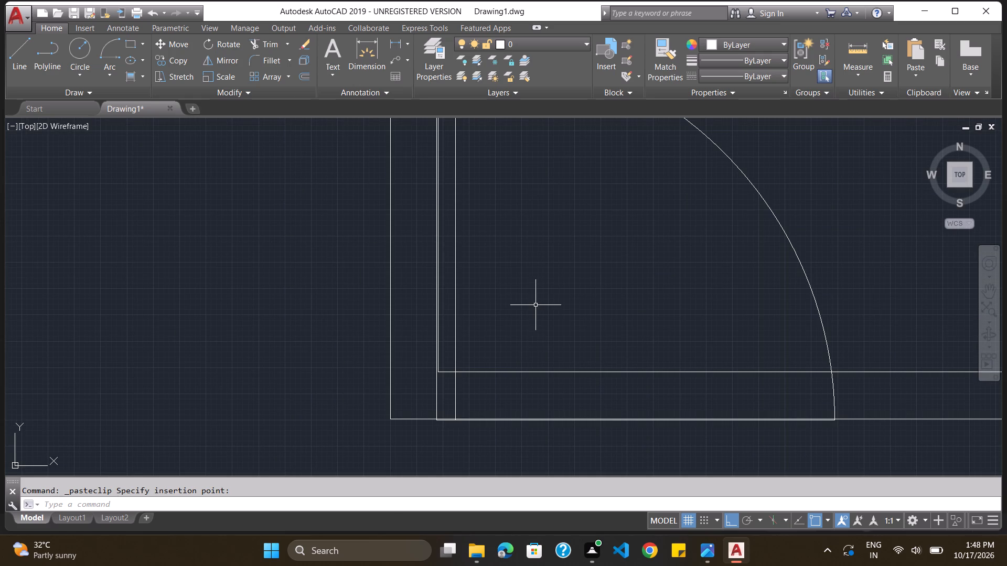
key("ctrl+z")
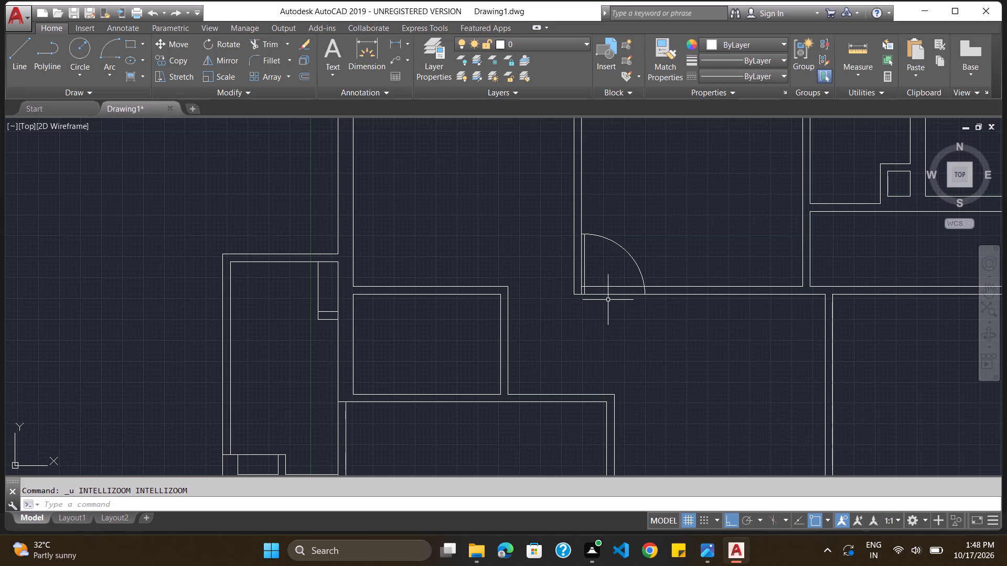
Undo the door paste at the central room's southwest corner.
key("ctrl+z")
Paste two copies of the door, one inside the central room and one inside the large room to its west.
scroll(650, 317, "up", 2)
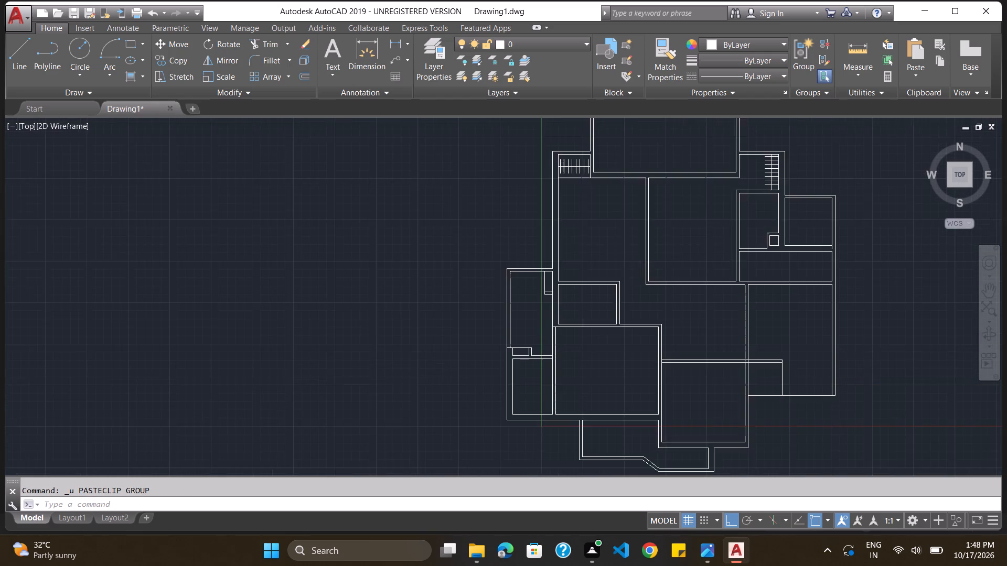
scroll(650, 317, "down", 2)
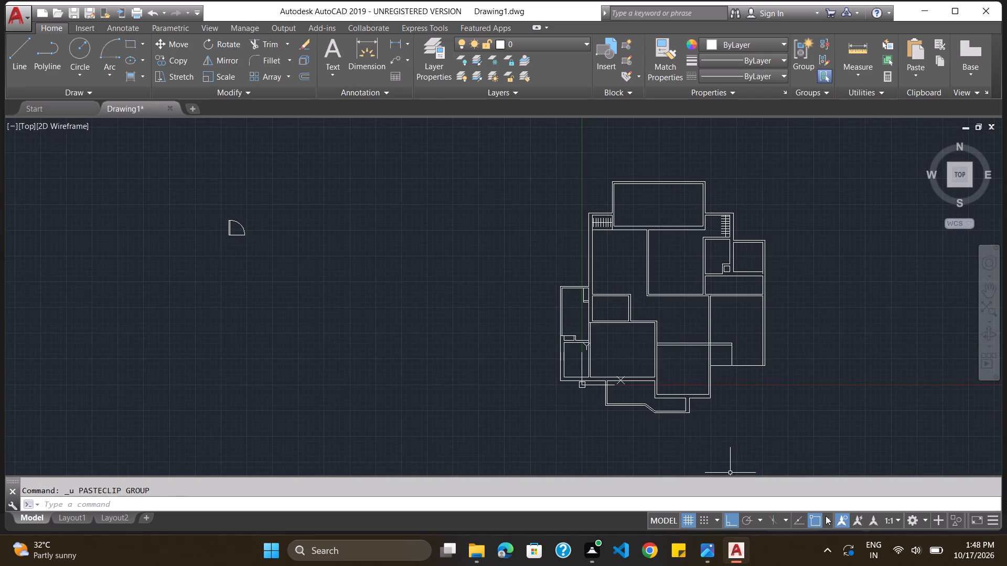
scroll(699, 327, "up", 3)
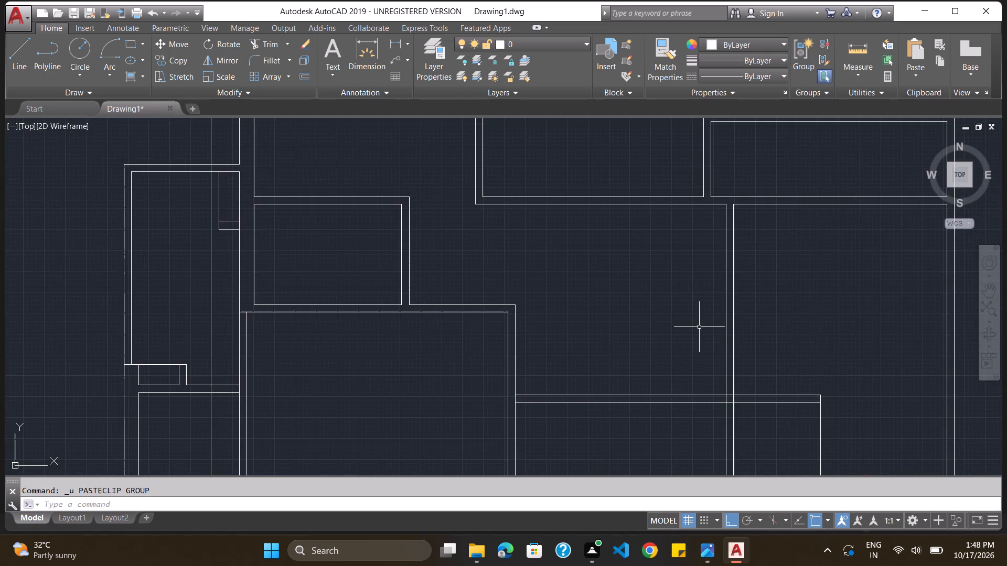
scroll(699, 325, "down", 2)
key("ctrl+v")
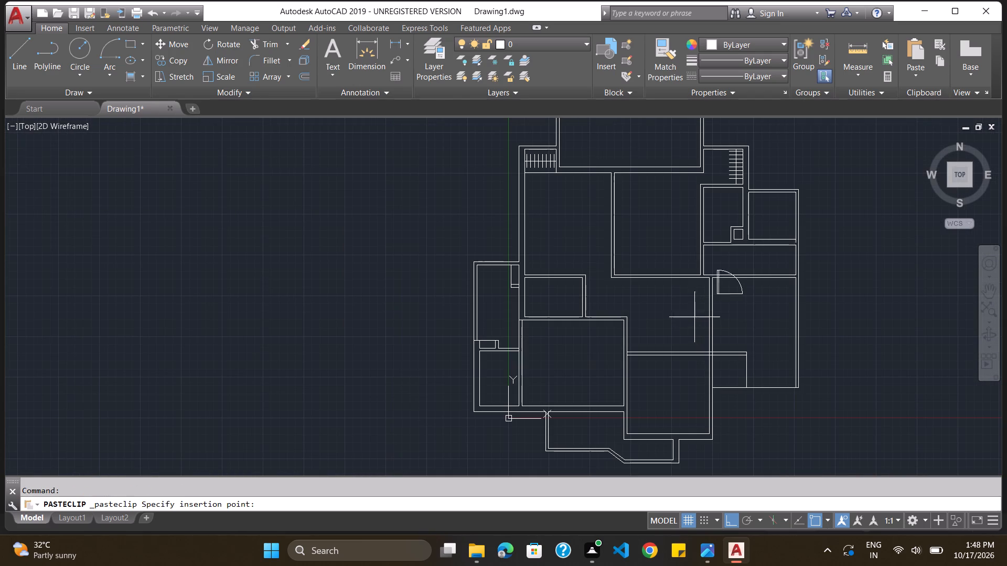
left_click(610, 276)
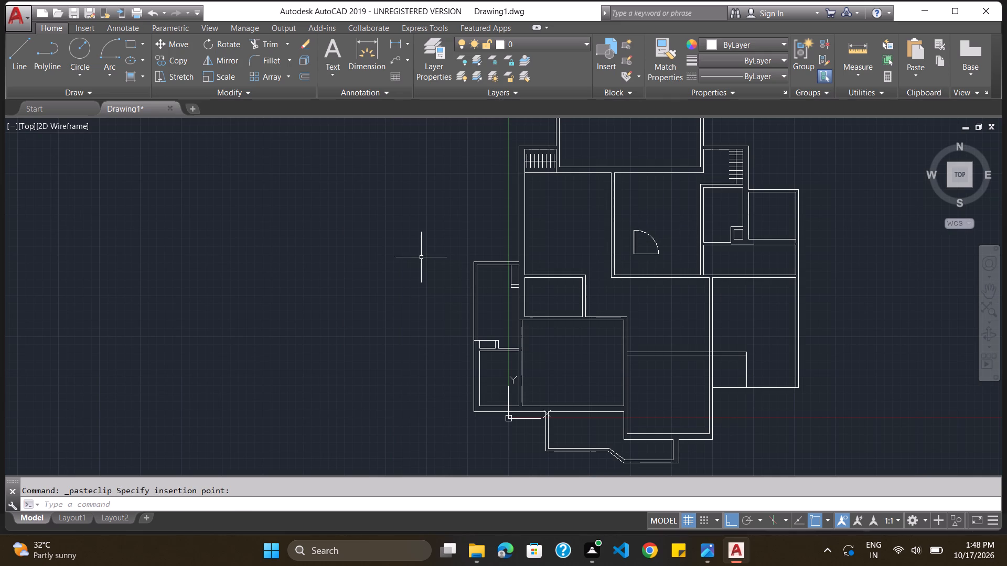
key("ctrl+v")
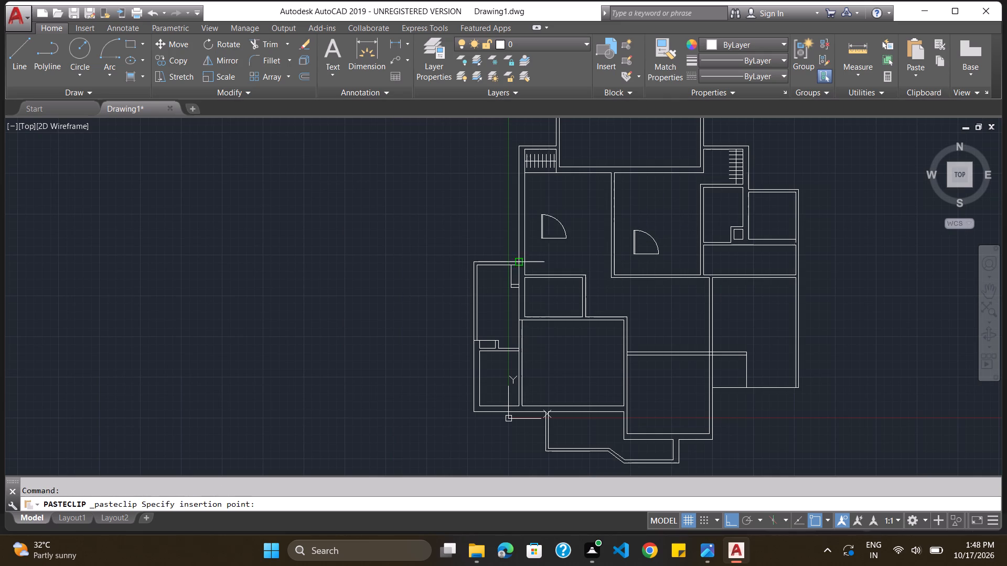
left_click(515, 264)
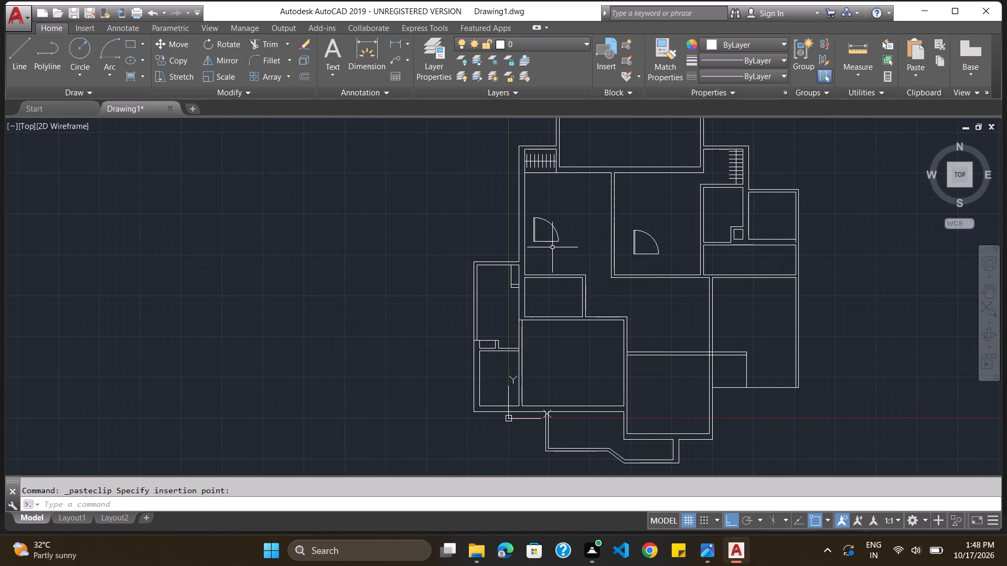
key("Escape")
Mirror the west room's pasted door about a vertical line through the free end of its base, erasing the source objects.
type("mirror")
key("Return")
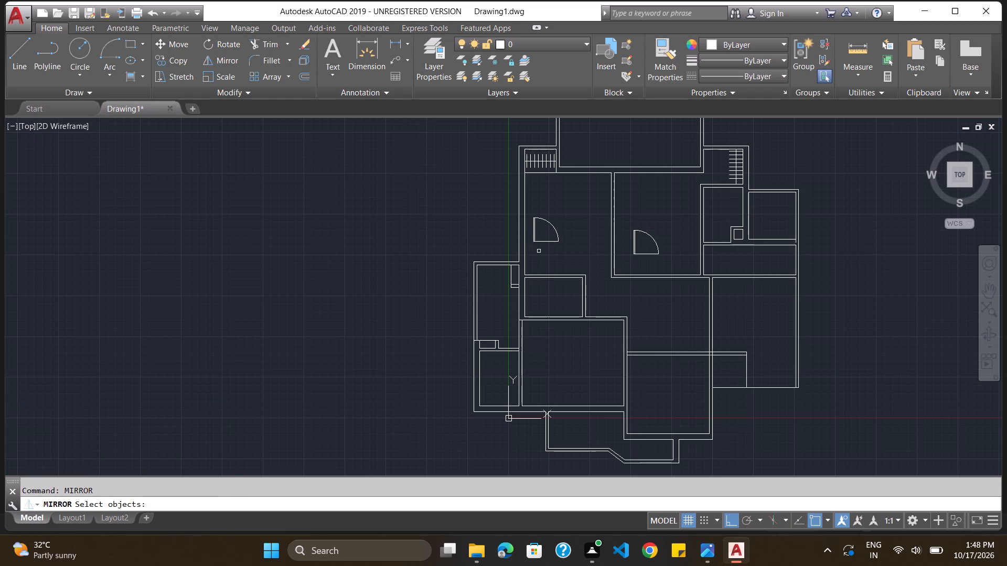
left_click_drag(544, 202, 536, 211)
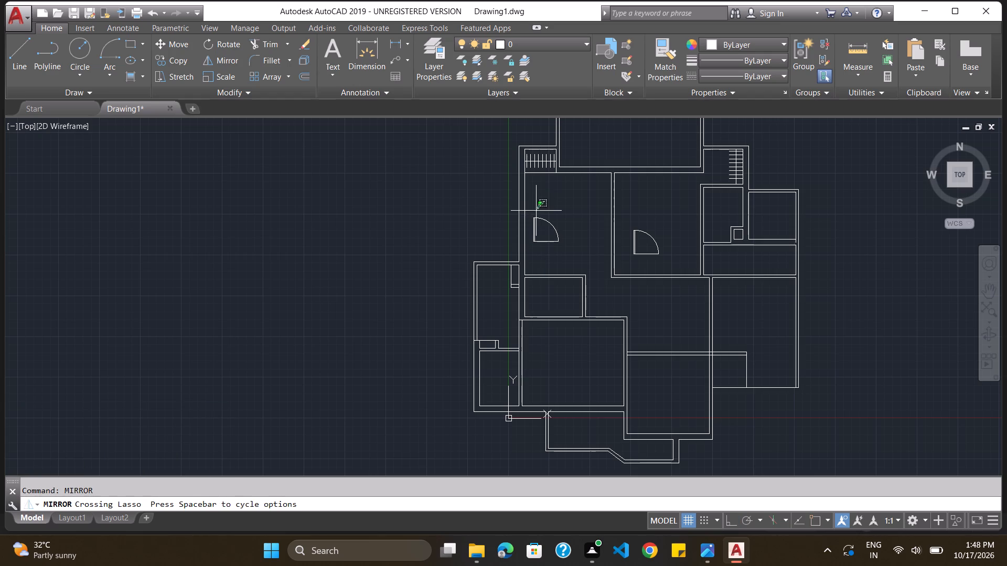
left_click_drag(536, 211, 565, 244)
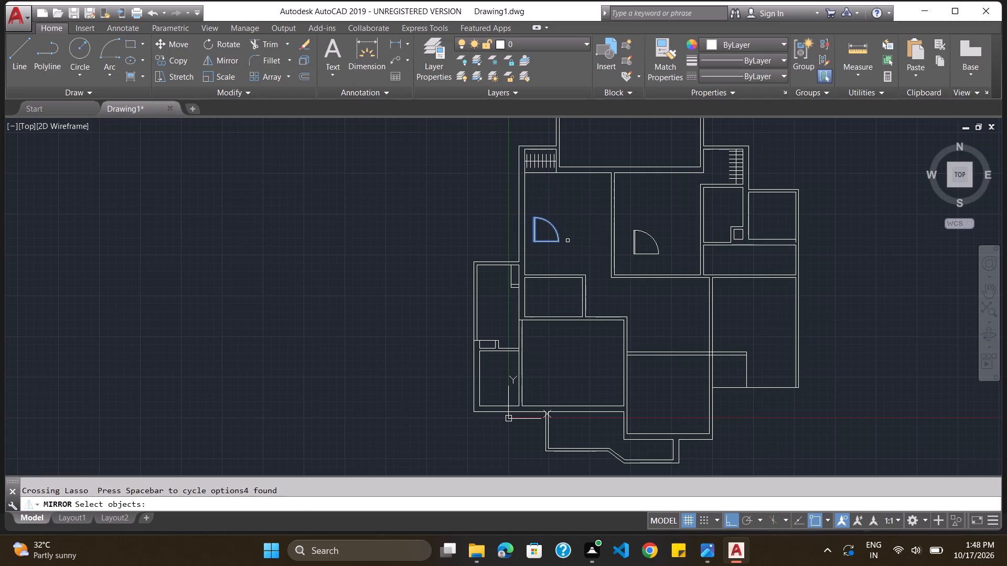
key("Return")
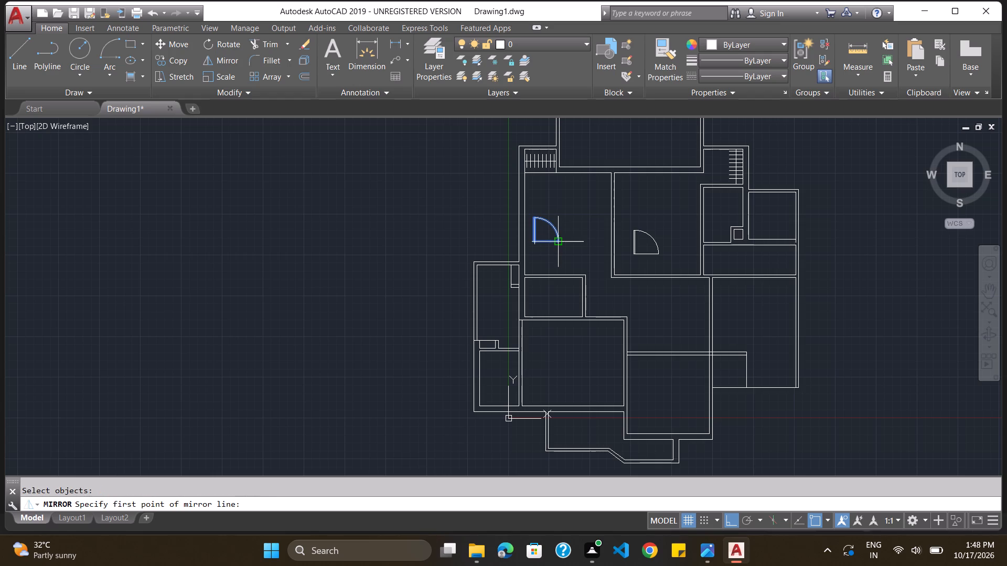
left_click(558, 242)
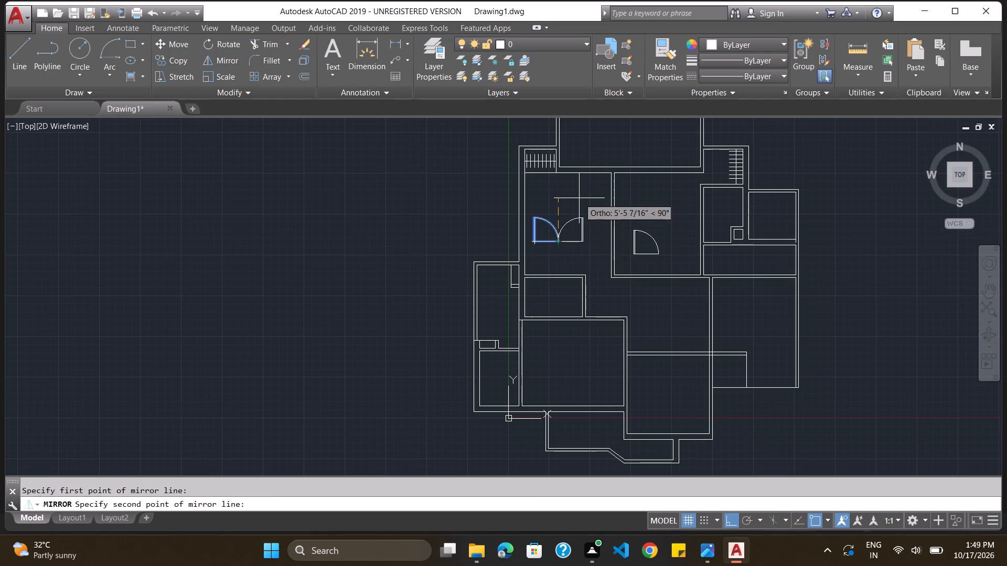
left_click(579, 198)
left_click(194, 500)
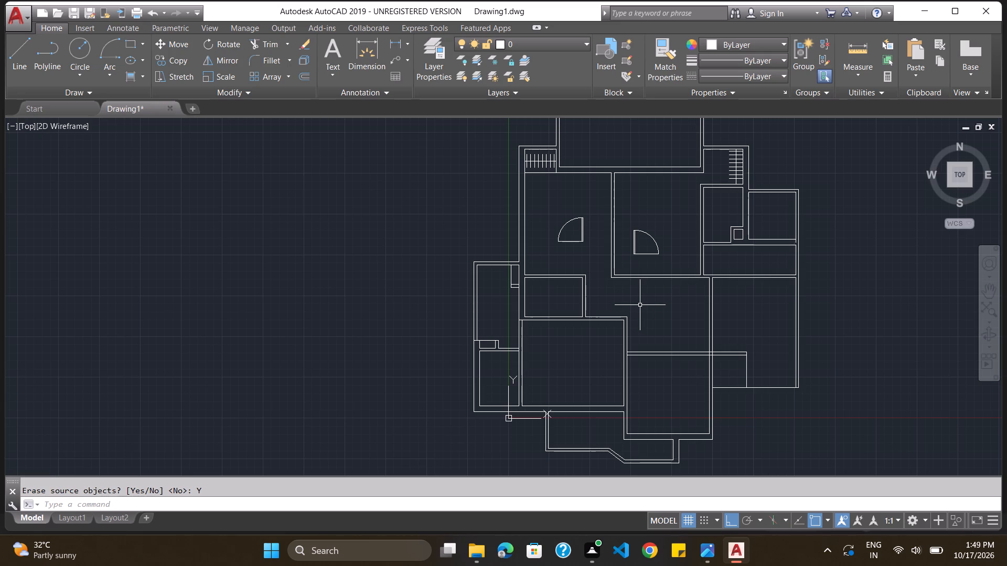
Paste a copy of the door inside the small room east of the central room, above the small square shaft.
key("ctrl+v")
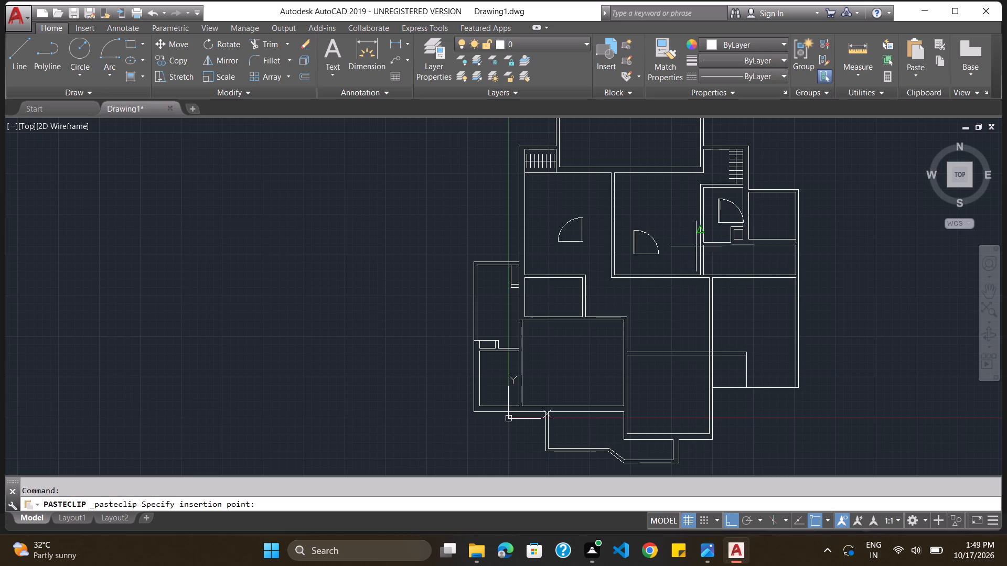
left_click(690, 243)
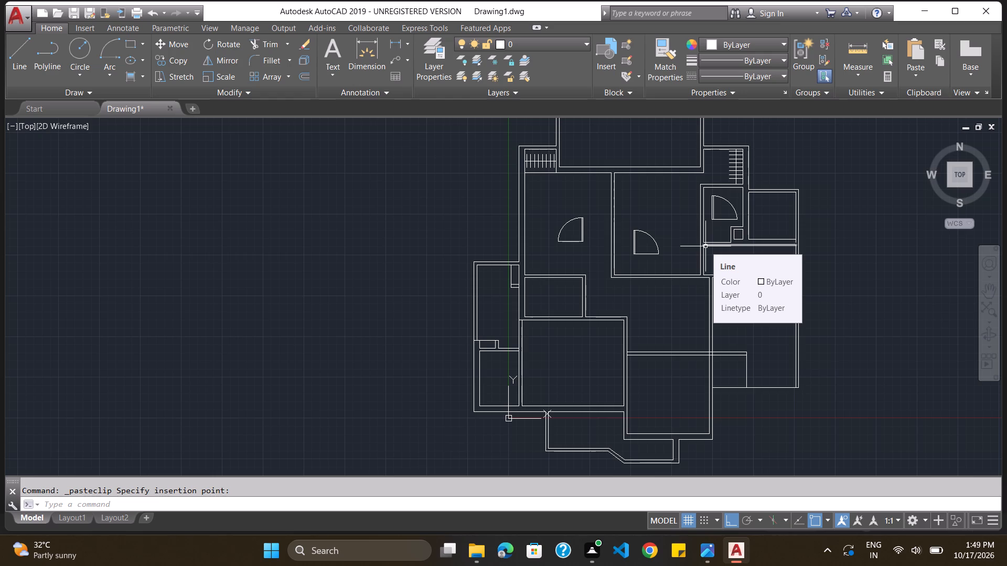
Mirror the small east room's door about a horizontal line through the leaf's top end, erasing the source objects.
type("mir")
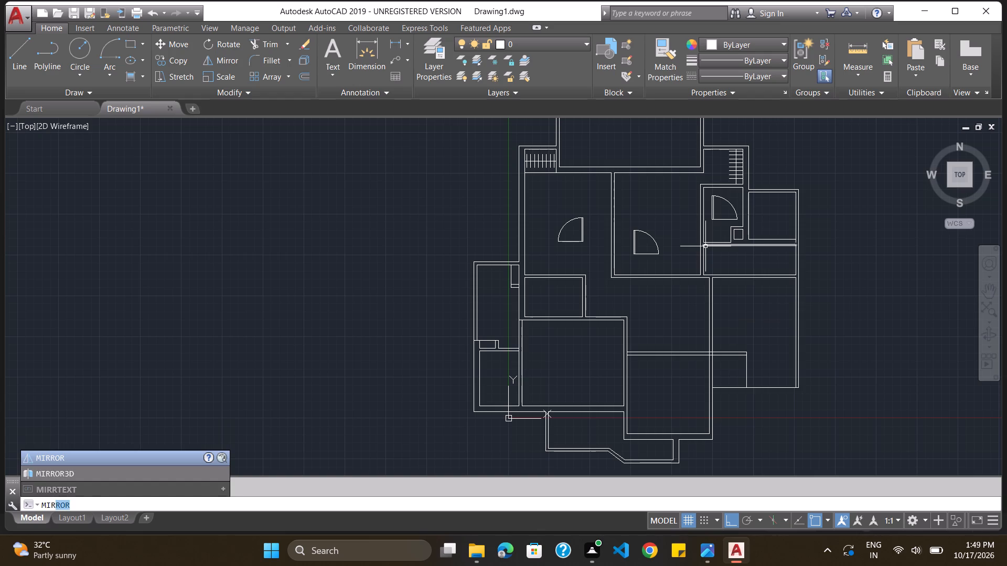
key("Return")
left_click(713, 216)
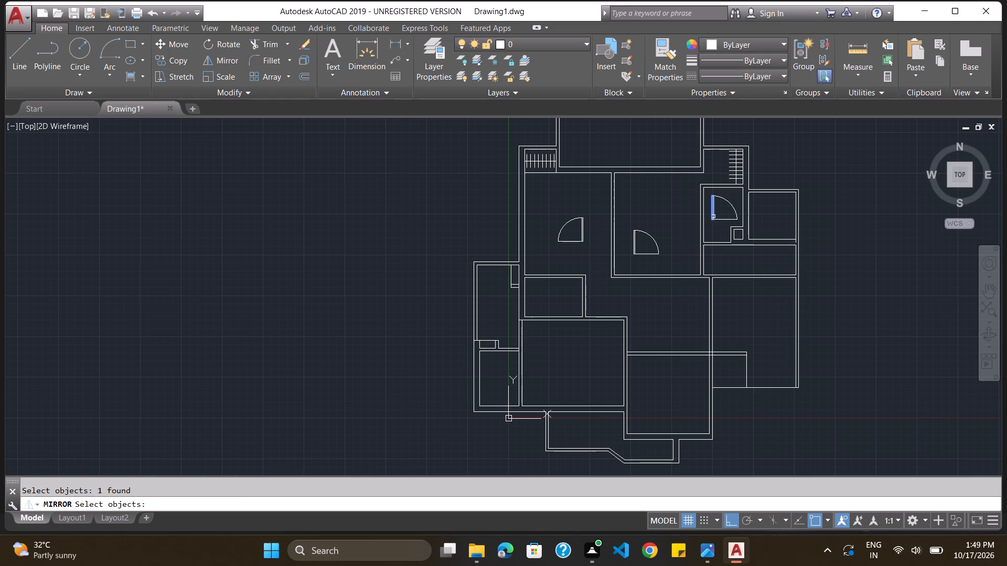
left_click(730, 206)
left_click(729, 218)
key("Return")
left_click(711, 197)
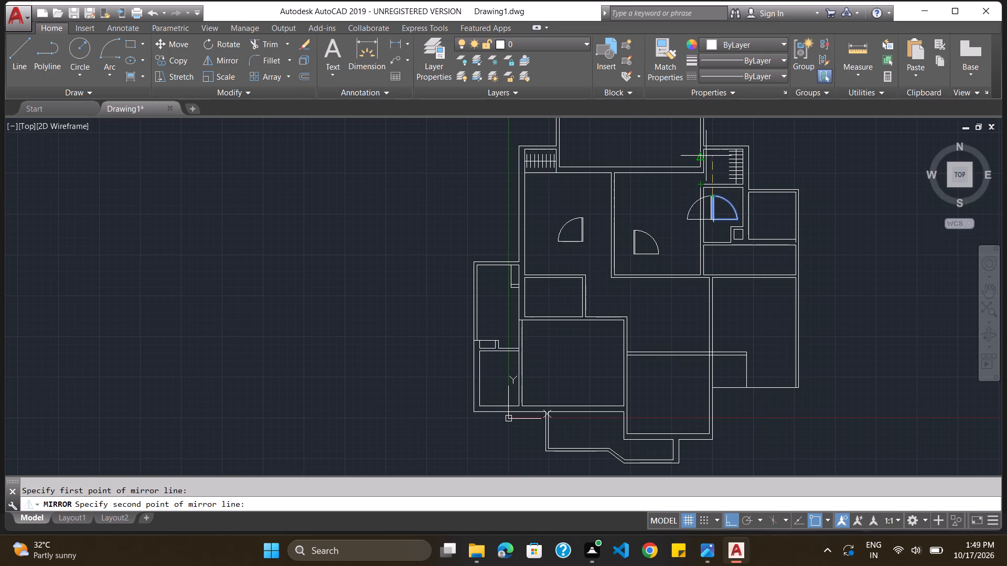
left_click(760, 172)
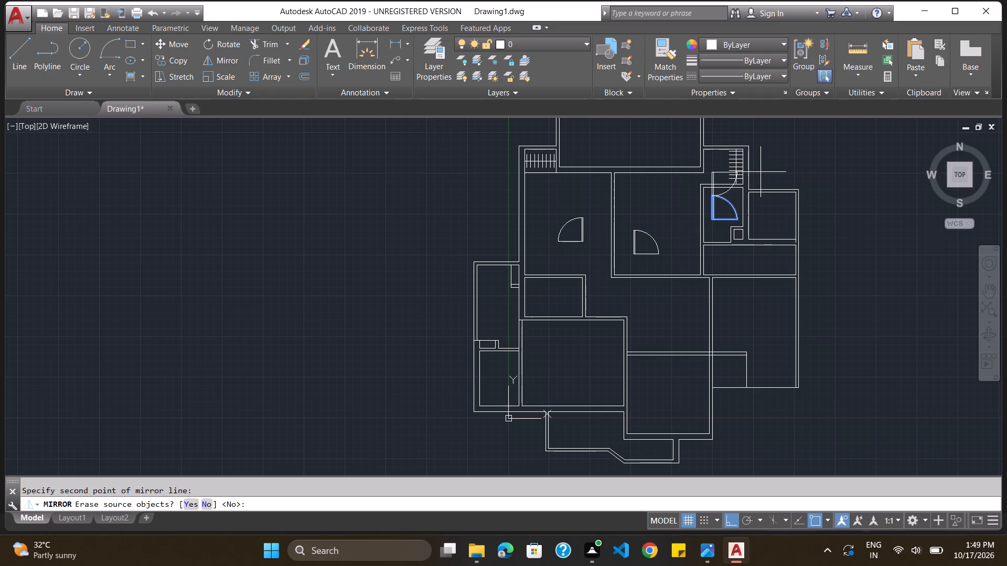
left_click(184, 505)
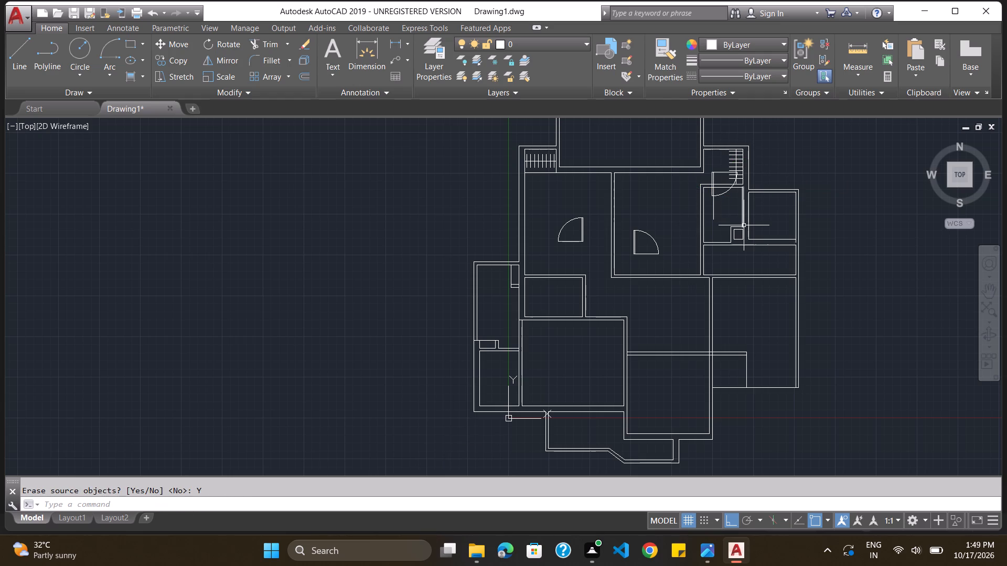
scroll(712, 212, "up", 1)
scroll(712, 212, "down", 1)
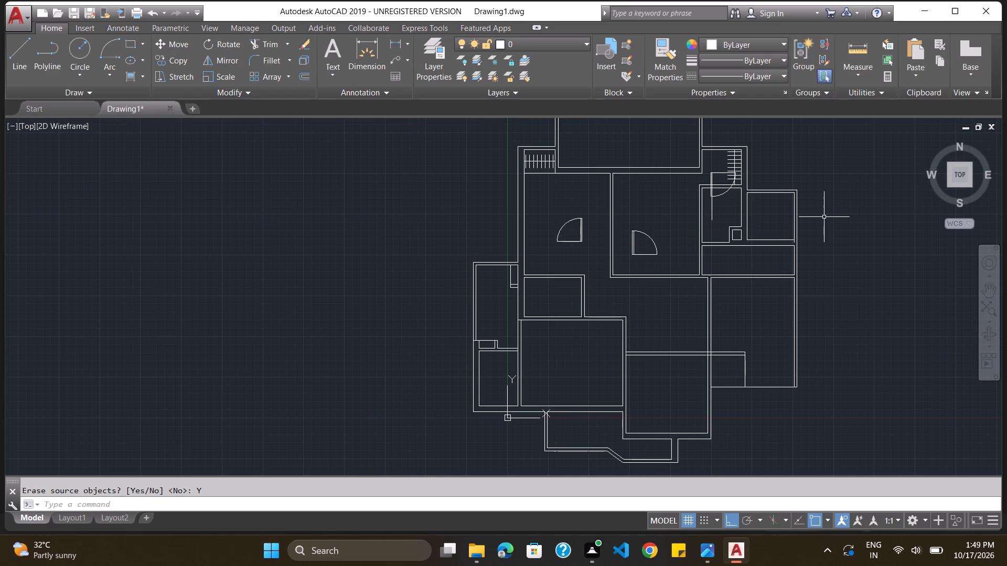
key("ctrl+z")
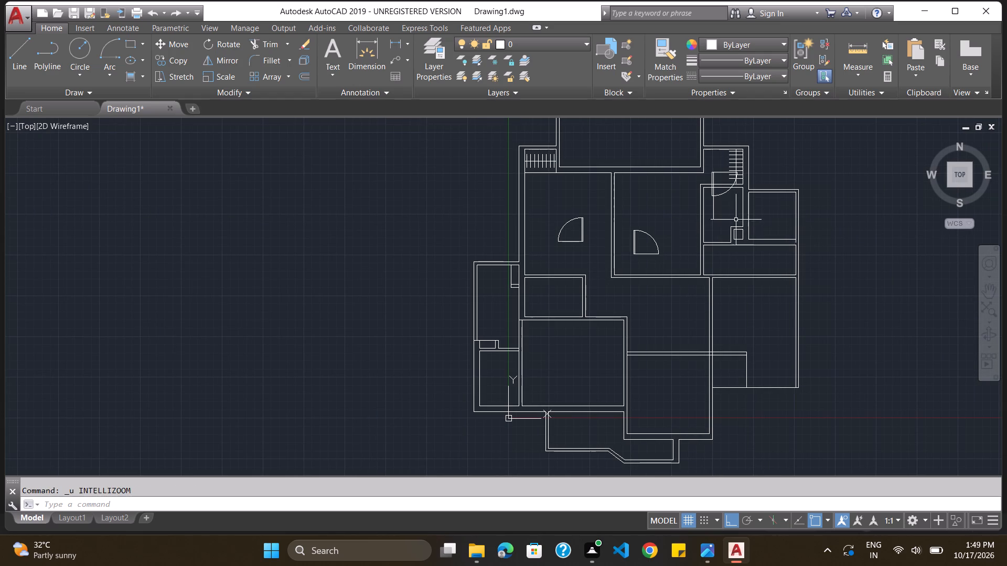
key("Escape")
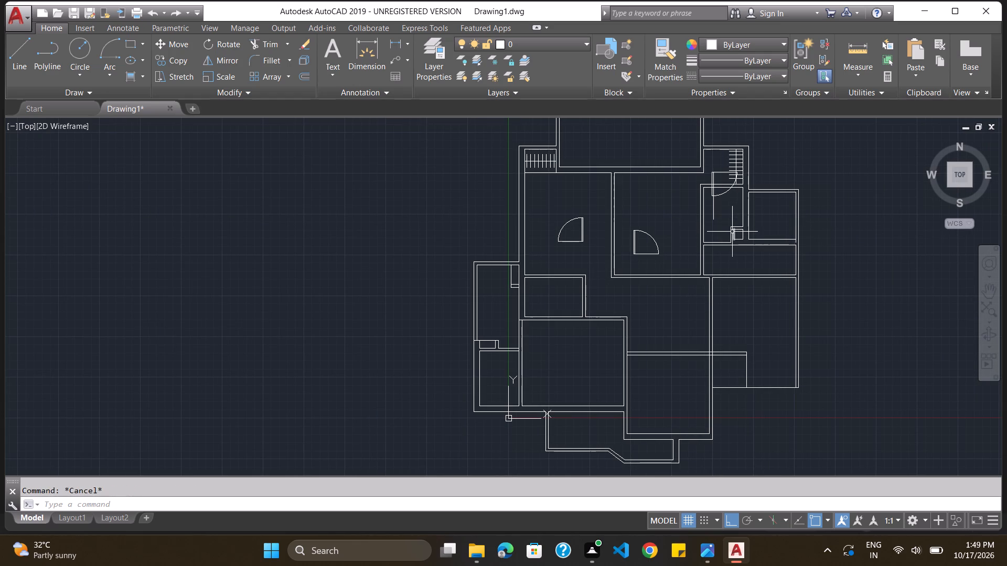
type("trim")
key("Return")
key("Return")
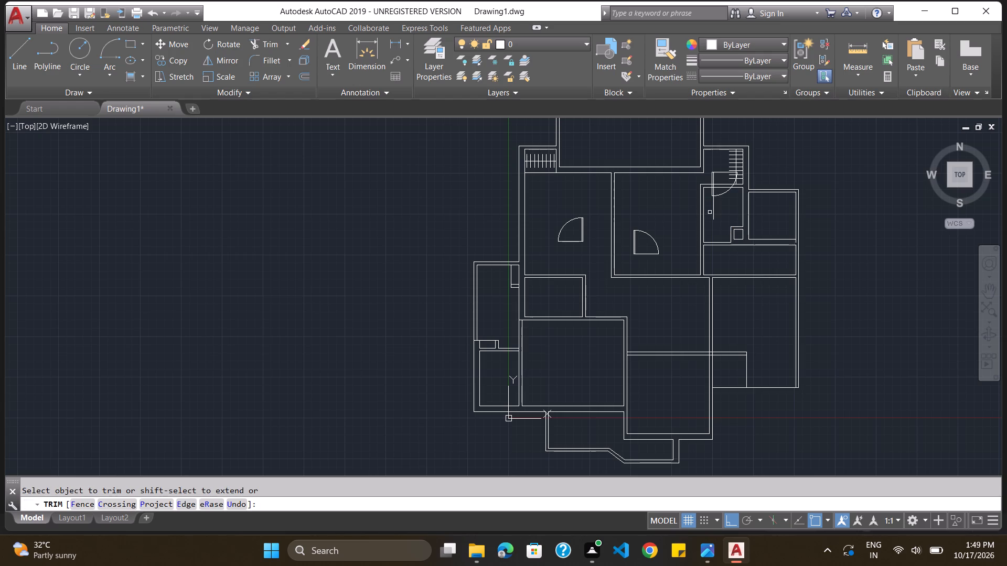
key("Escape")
Erase the leftover vertical line of the unmirrored door in the small east room.
left_click(714, 213)
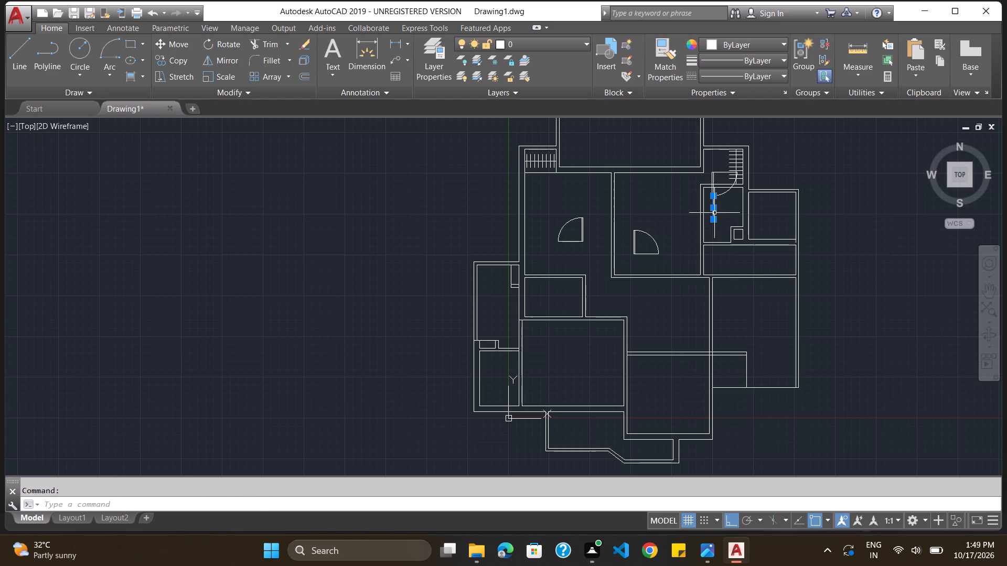
key("Delete")
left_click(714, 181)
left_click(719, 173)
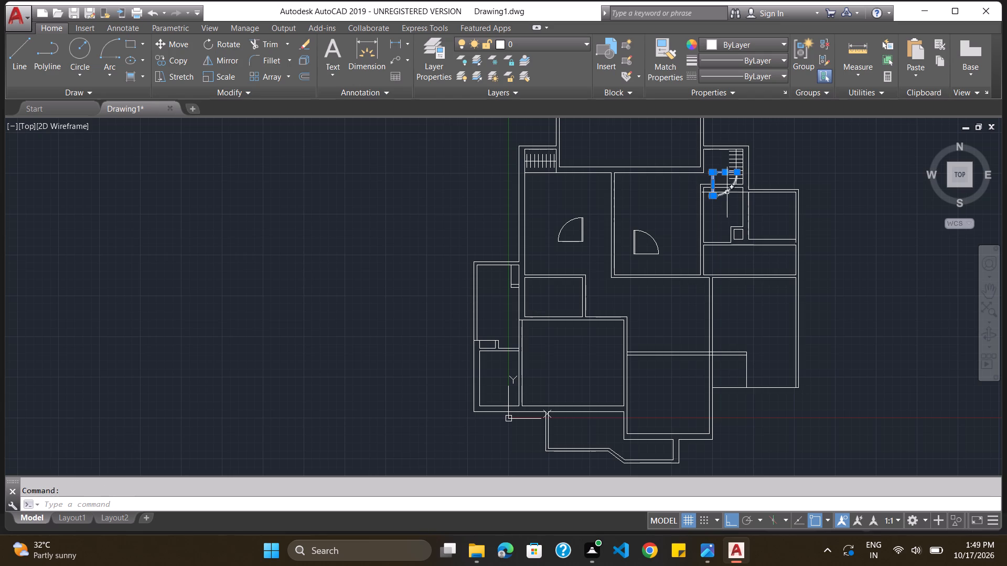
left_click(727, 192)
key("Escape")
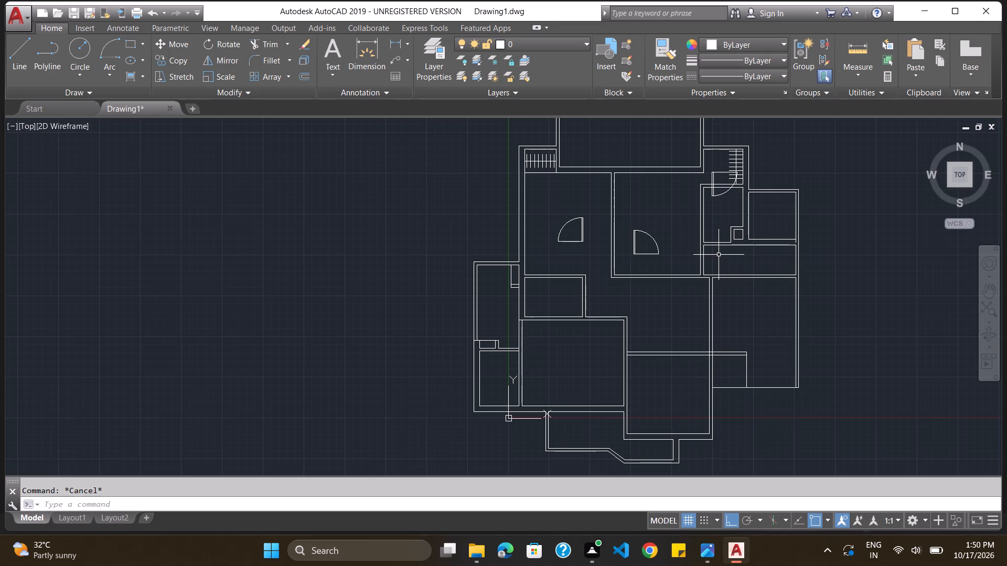
Paste two copies of the door, one inside the narrow west room and one inside the small southwest room below it.
key("ctrl+v")
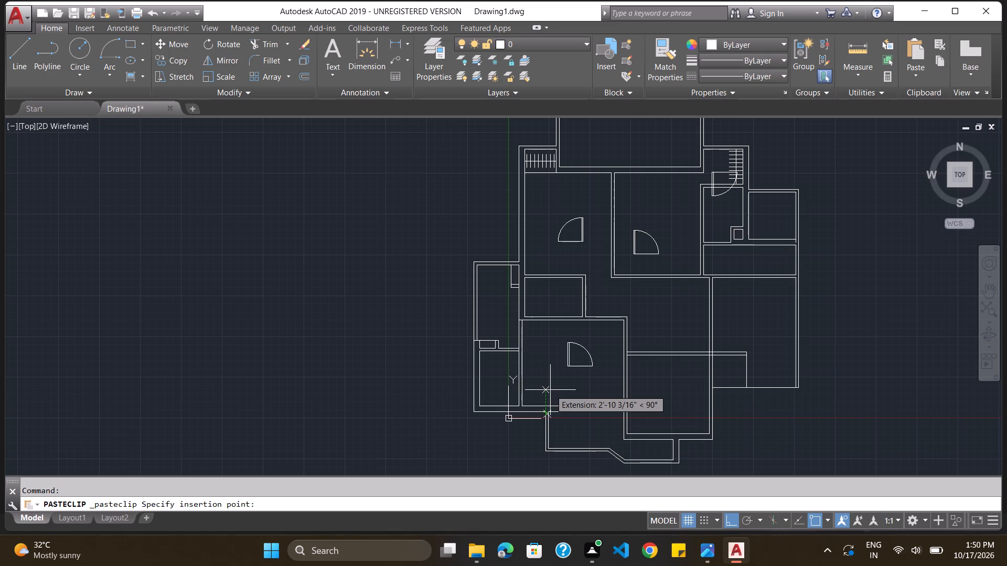
left_click(467, 353)
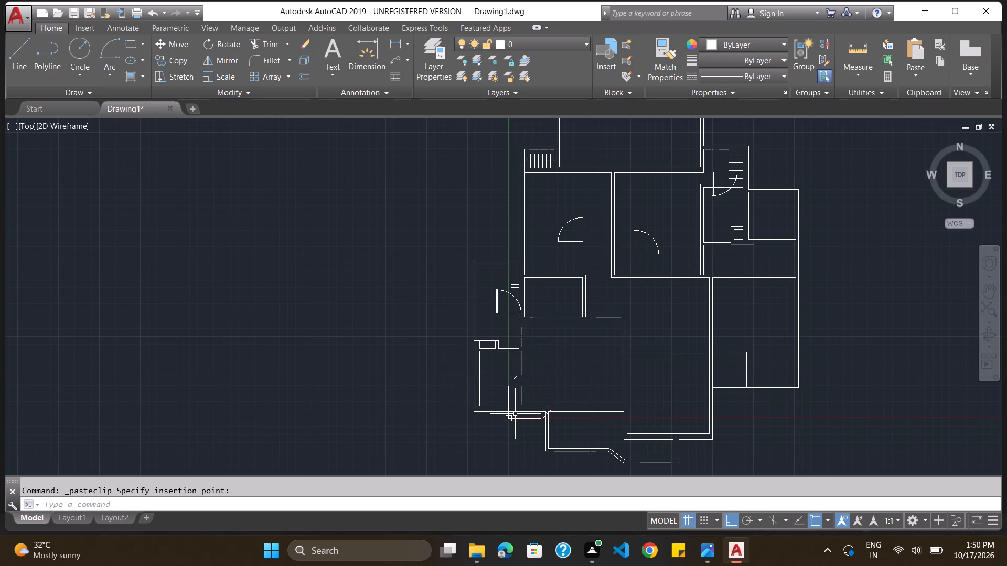
key("ctrl+v")
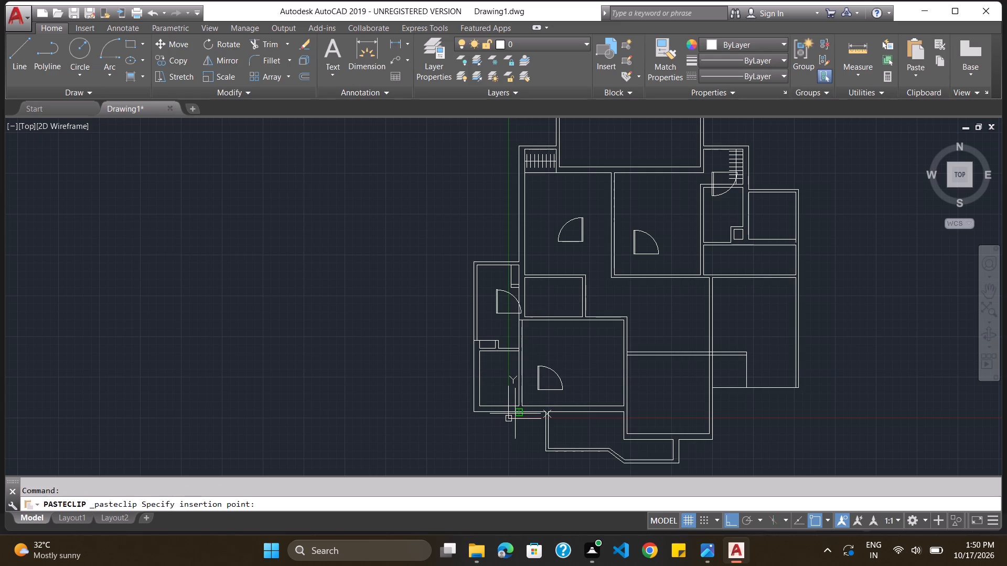
left_click(460, 409)
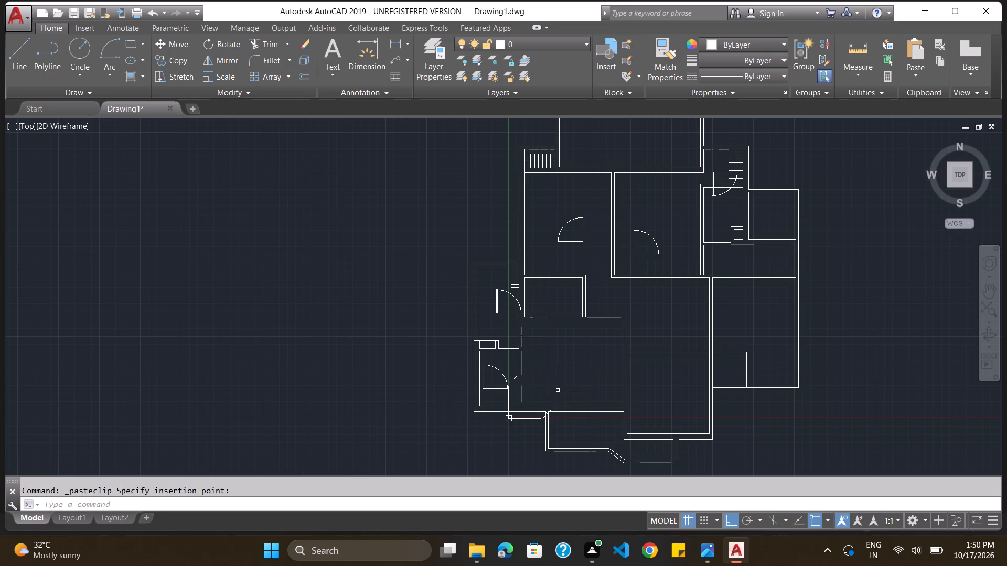
Paste two door copies, one inside the large southwest room and one inside the small room directly north of it.
key("ctrl+v")
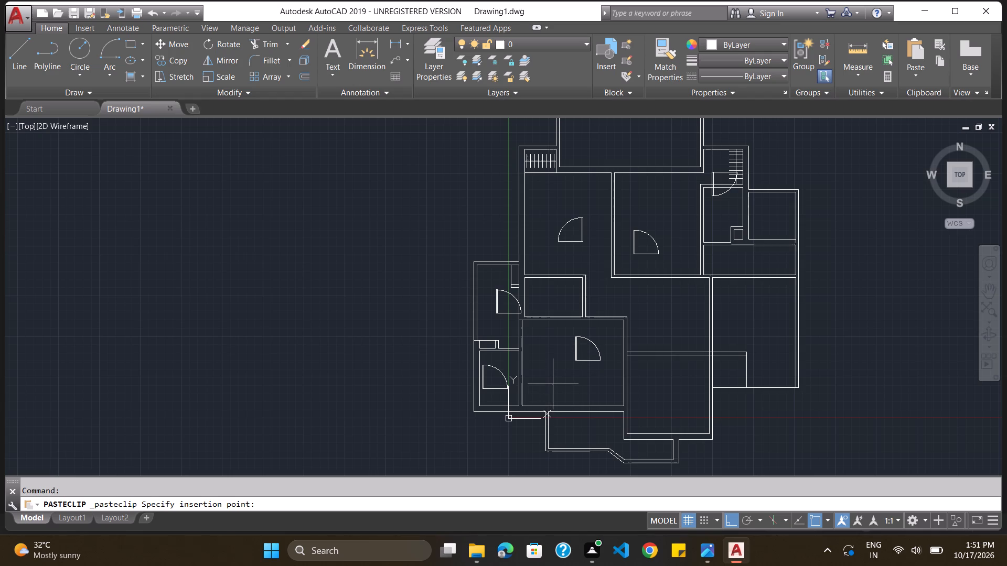
left_click(553, 384)
key("ctrl+v")
left_click(527, 334)
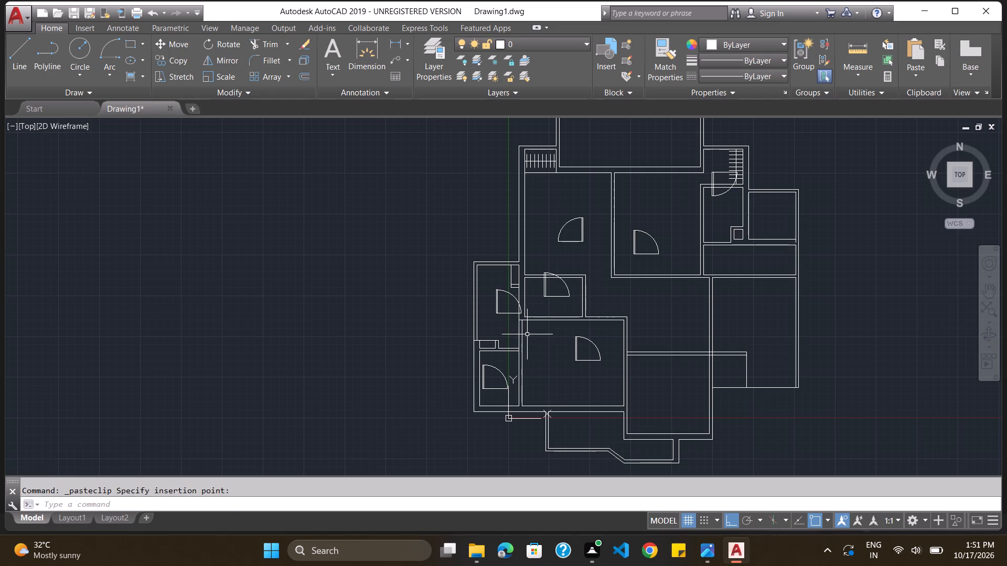
Paste two more door copies, one inside the large east room and one inside the south-central room.
scroll(624, 356, "down", 2)
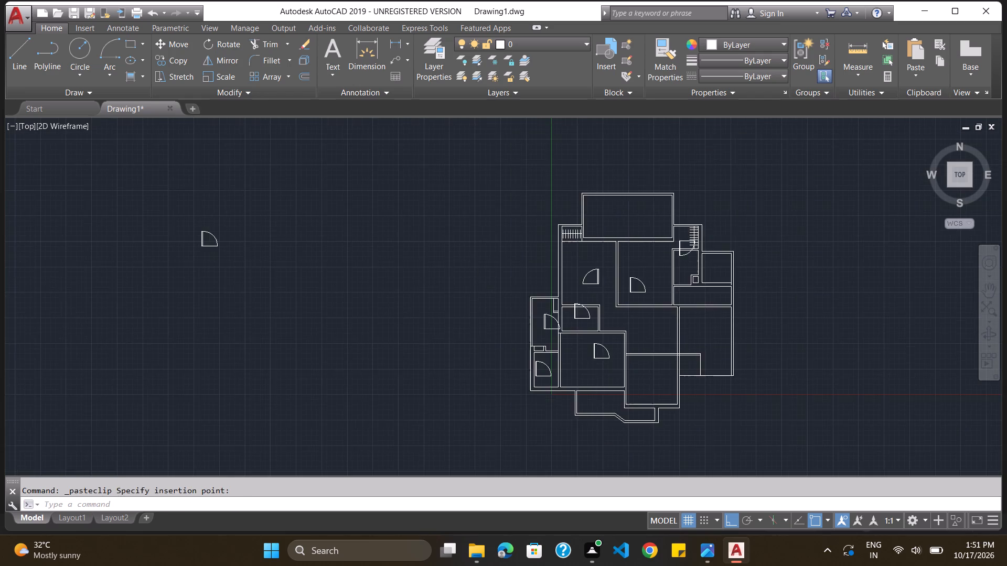
scroll(693, 367, "up", 2)
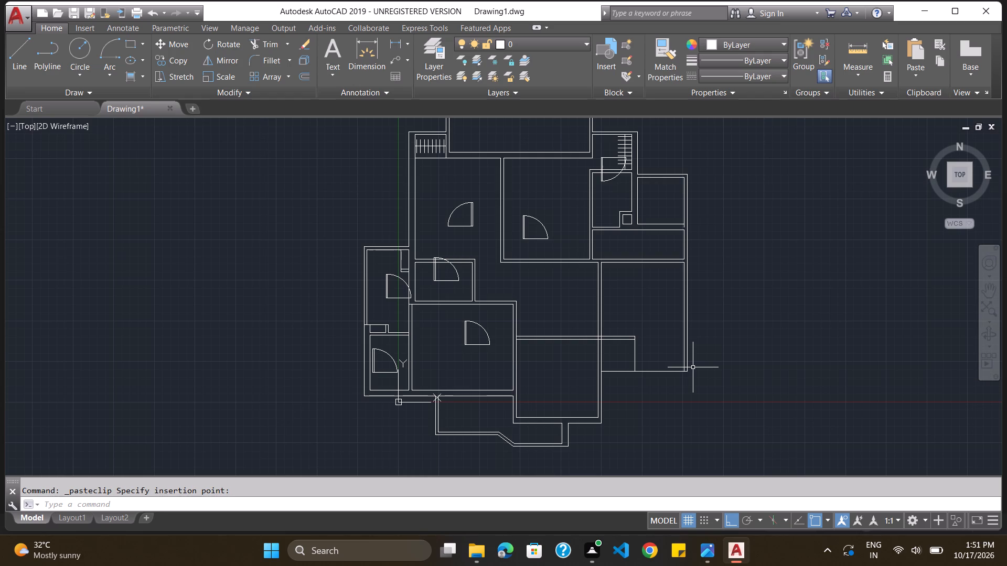
key("ctrl+v")
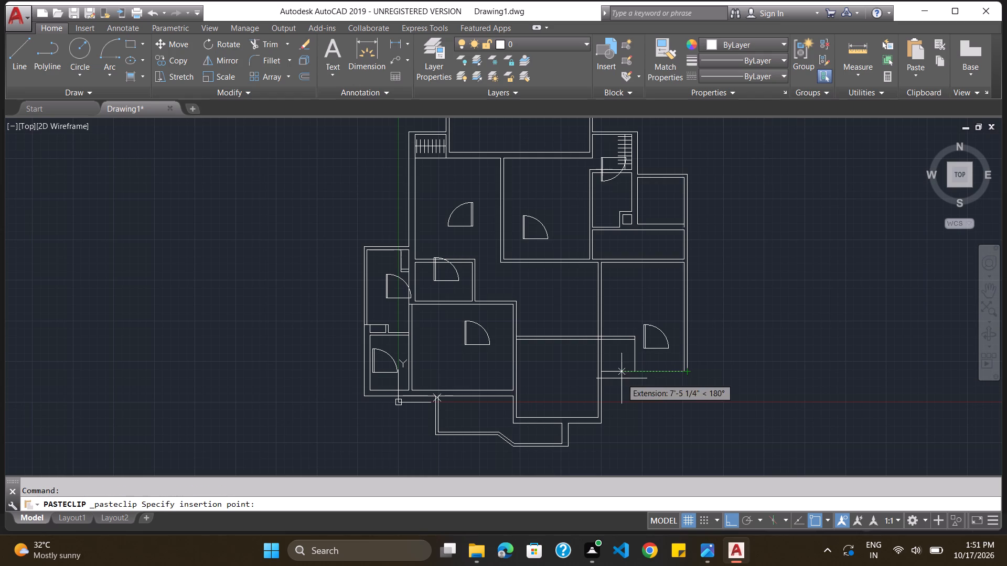
left_click(622, 369)
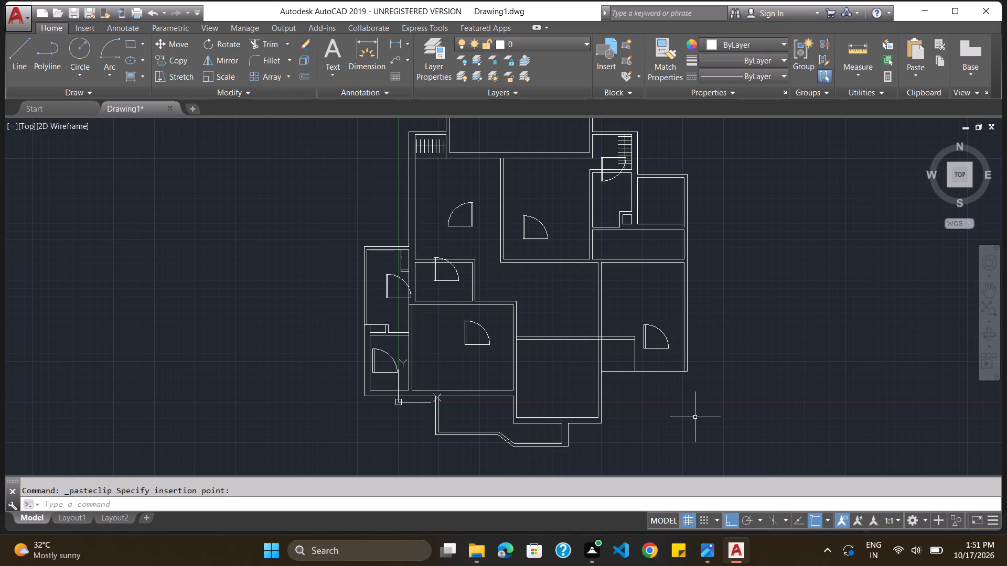
key("ctrl+v")
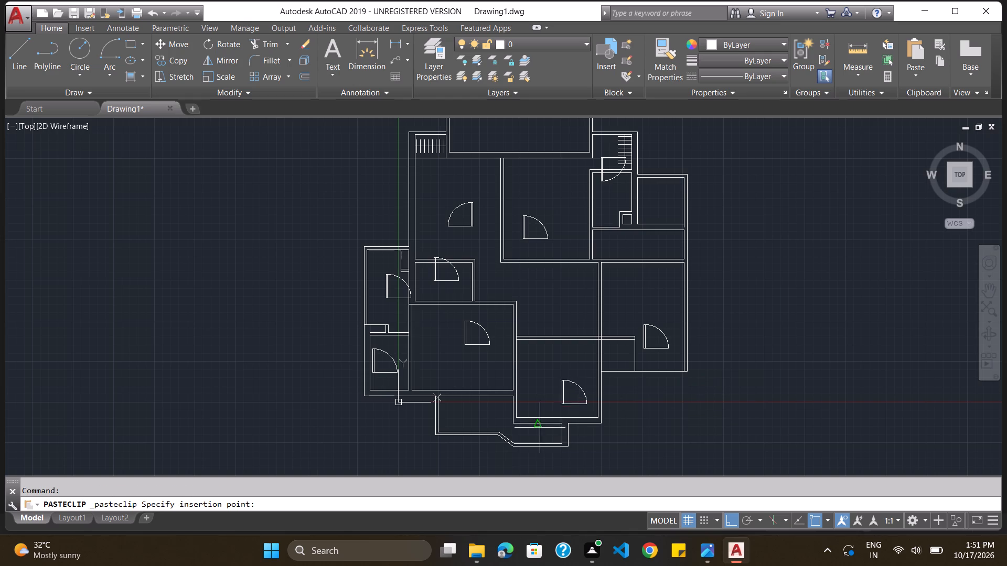
left_click(528, 418)
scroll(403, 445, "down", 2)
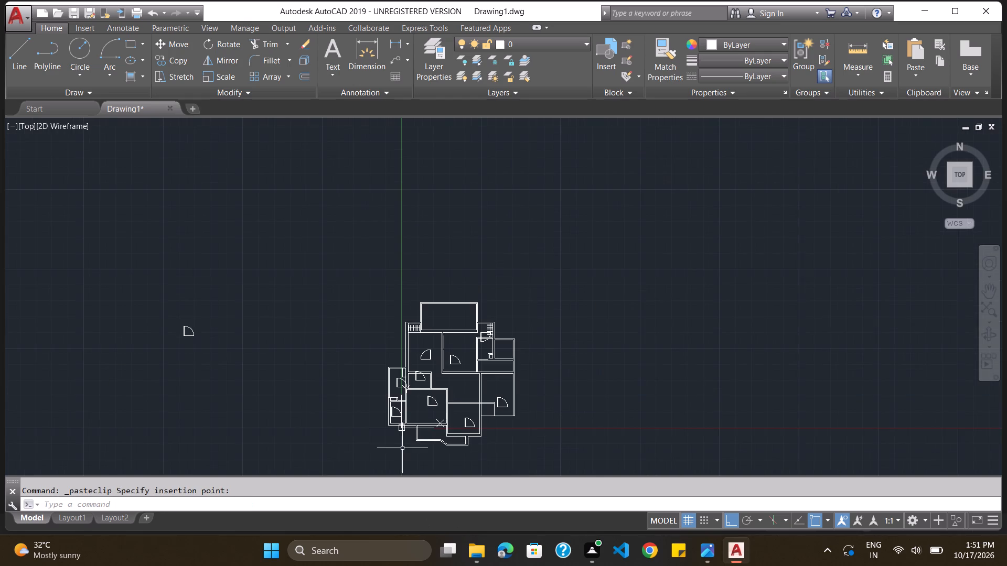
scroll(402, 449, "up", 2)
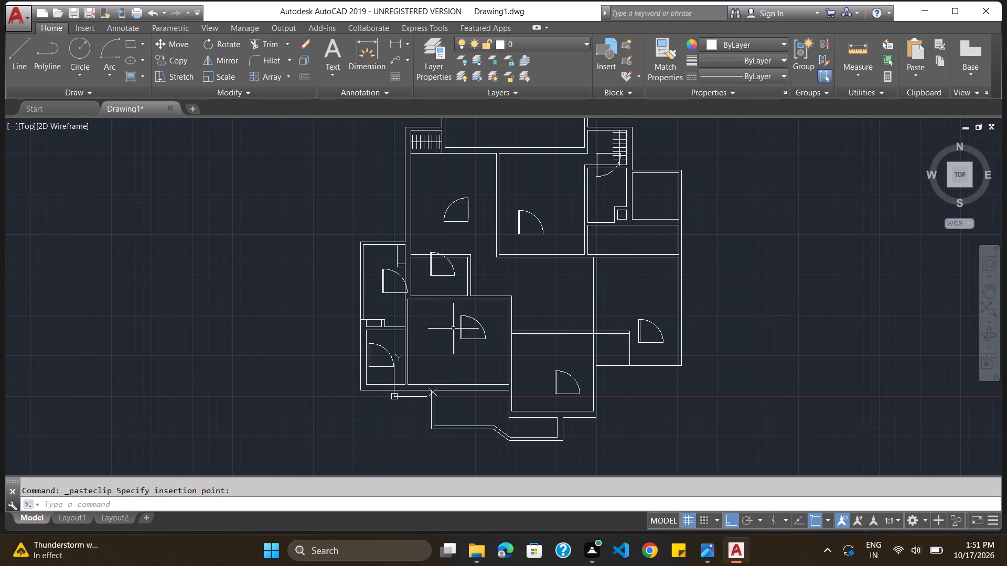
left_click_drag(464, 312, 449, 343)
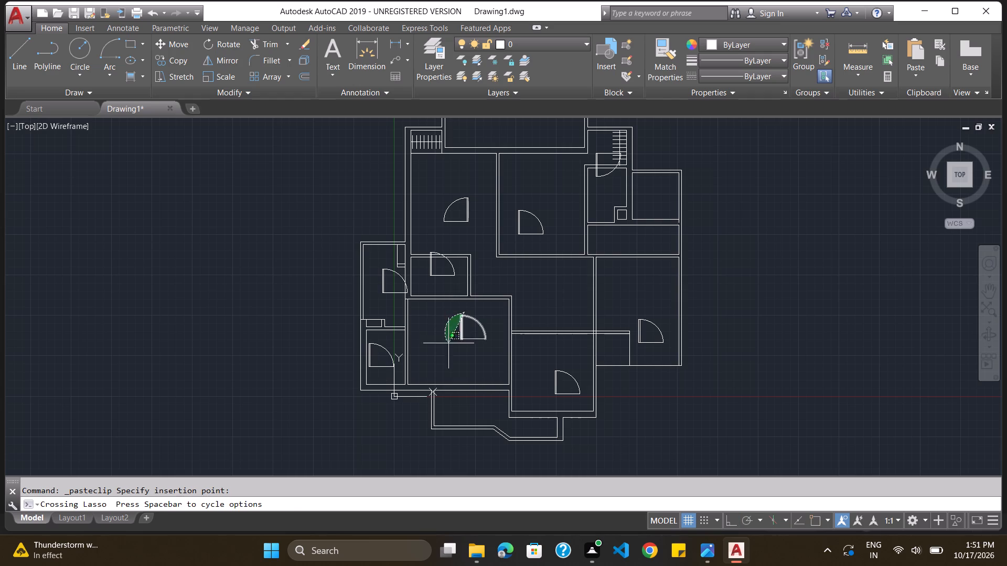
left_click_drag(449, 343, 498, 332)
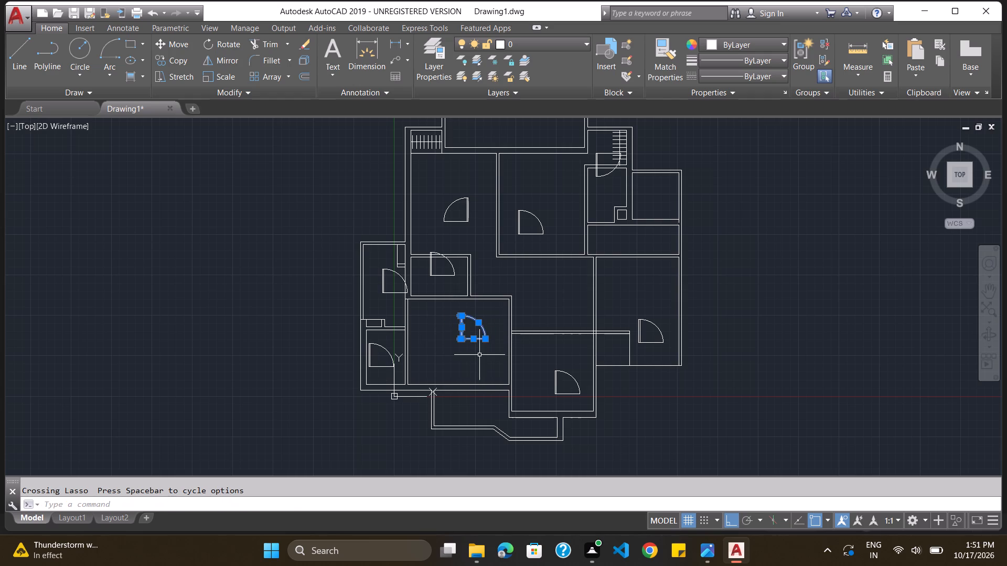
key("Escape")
Mirror the large southwest room's door about a vertical line through the arc's east end, erasing the source objects.
type("mirror")
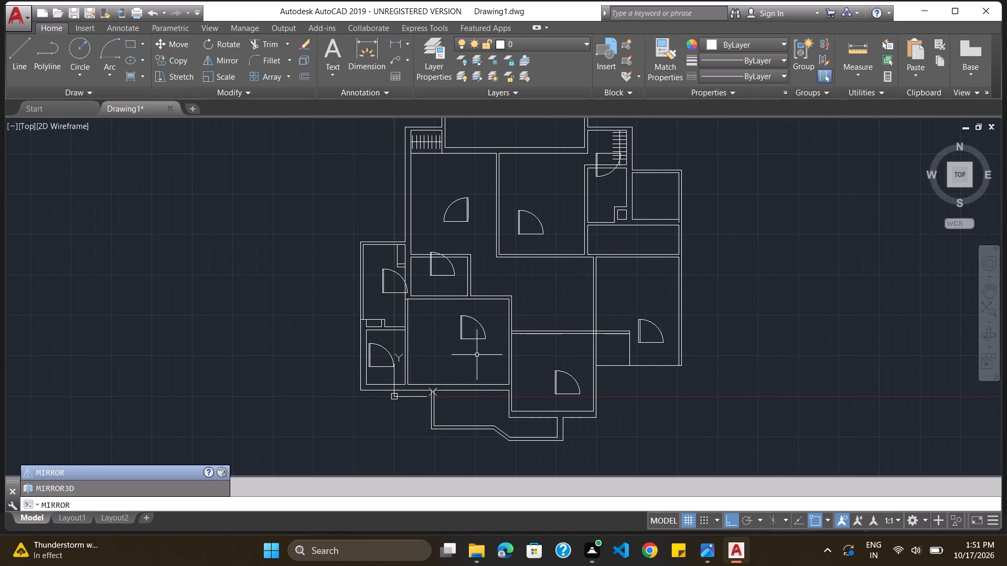
key("Return")
left_click_drag(465, 309, 454, 319)
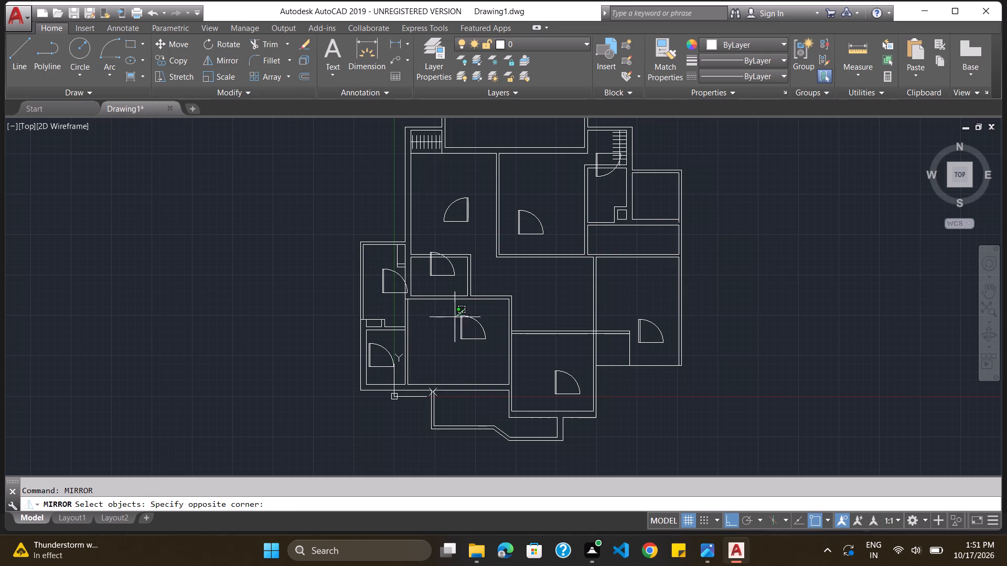
left_click_drag(454, 319, 483, 337)
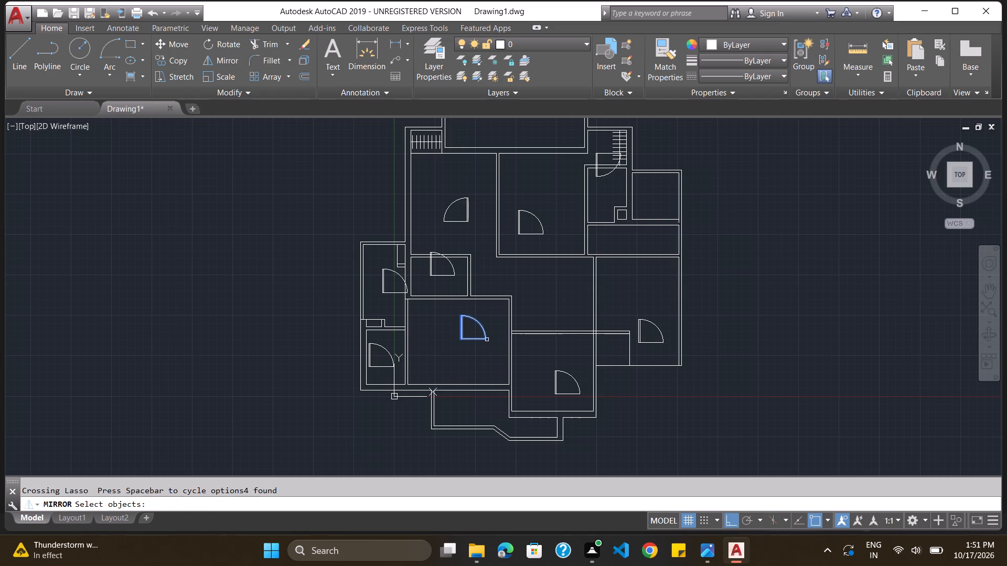
key("Return")
left_click(486, 340)
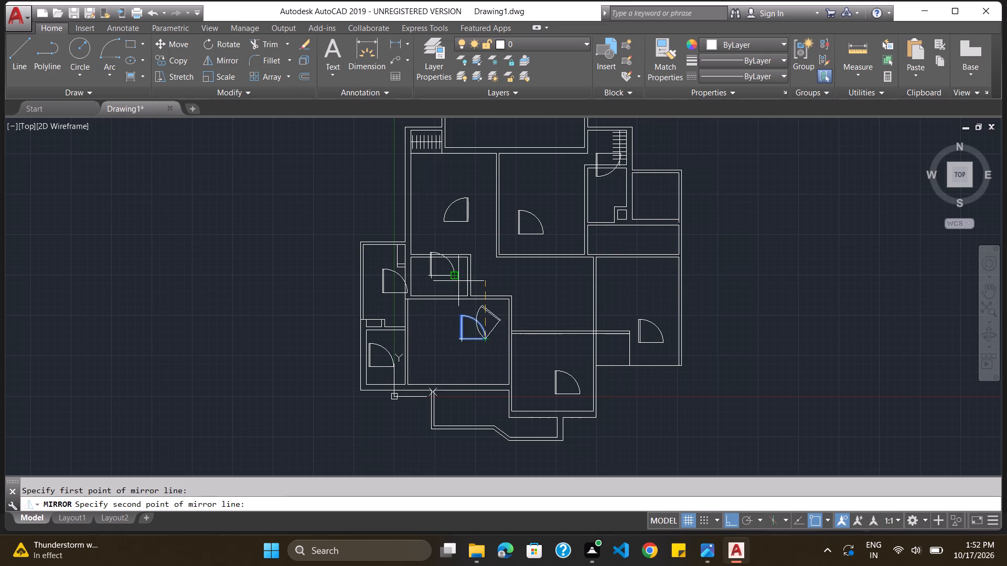
left_click(497, 312)
left_click(191, 505)
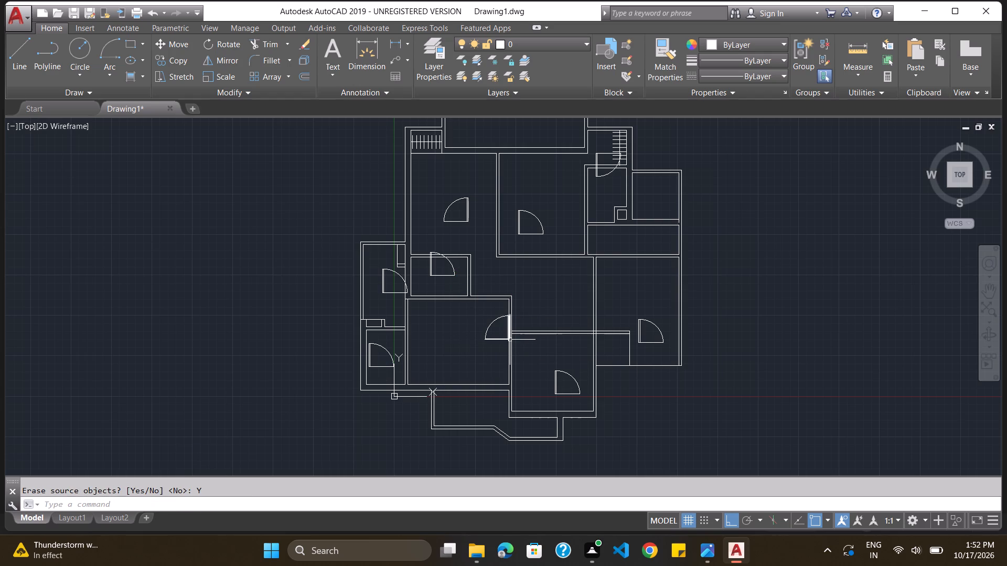
Move the mirrored door about 4'-9" west, off the large southwest room's east wall.
key("m")
key("Return")
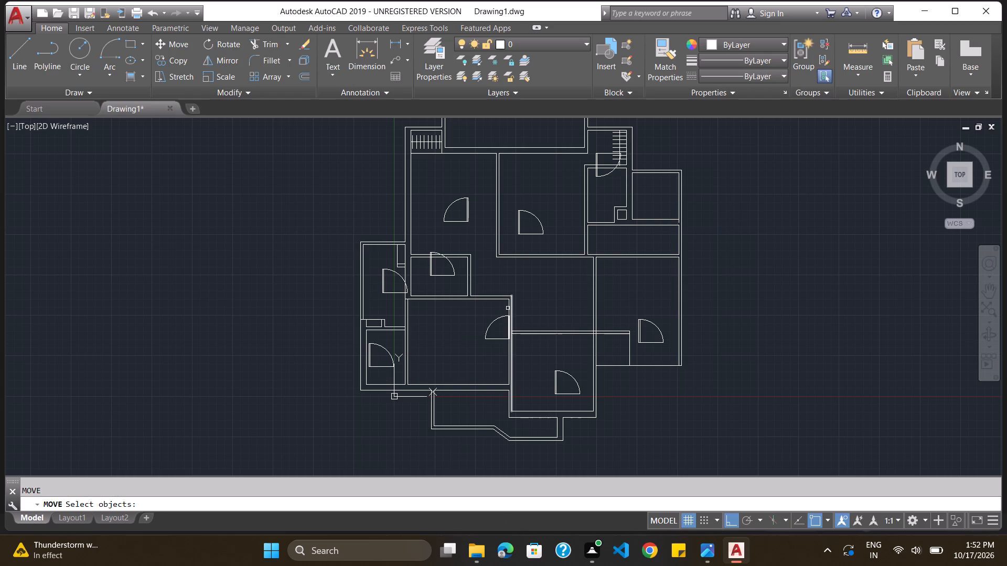
left_click(491, 324)
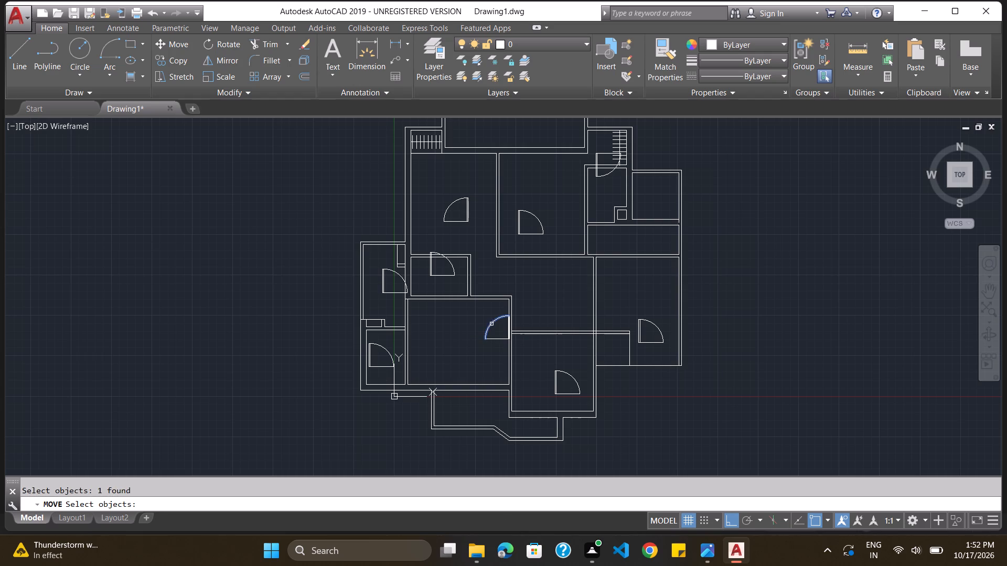
left_click(492, 340)
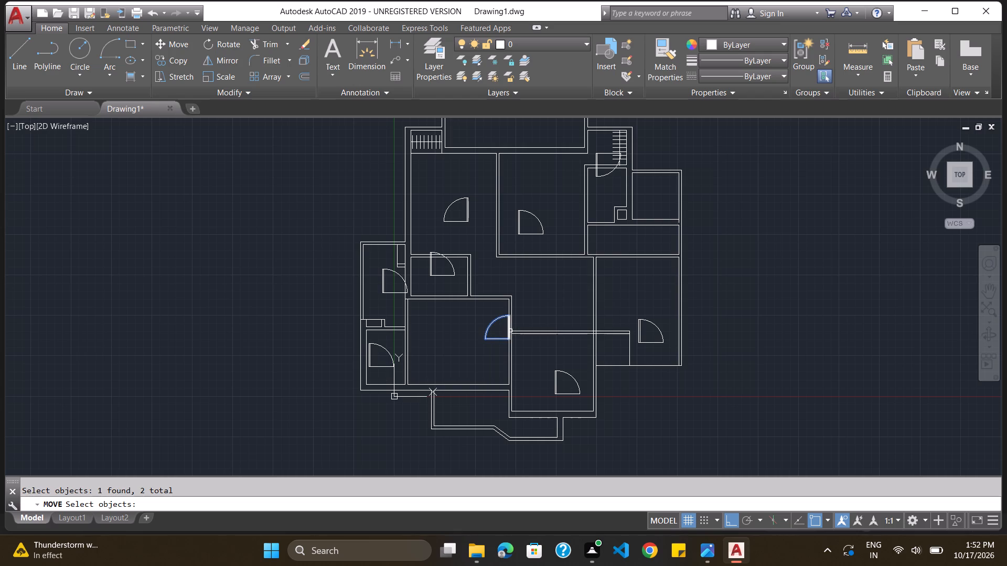
left_click(508, 330)
scroll(508, 331, "up", 1)
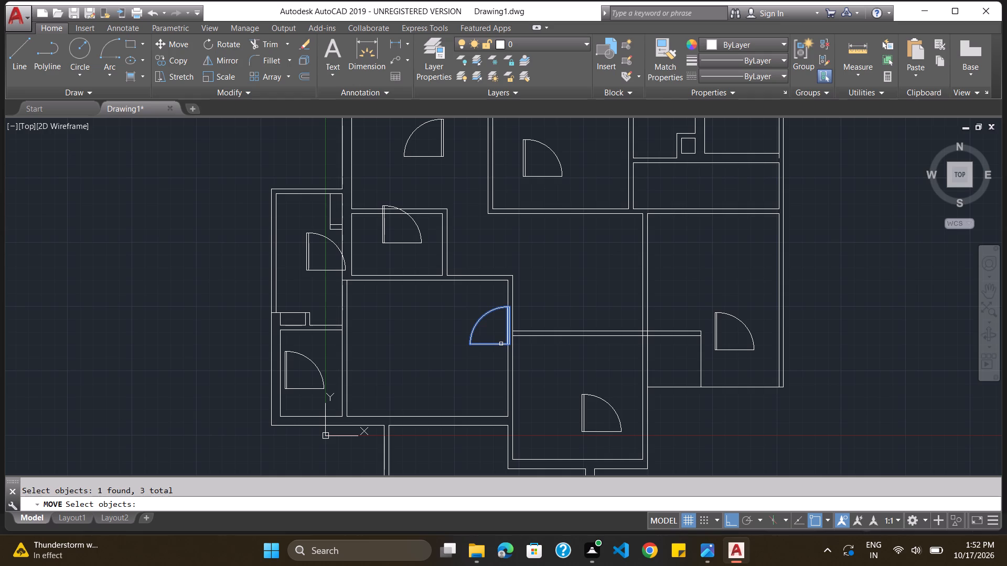
key("Return")
scroll(501, 344, "up", 2)
scroll(481, 348, "down", 2)
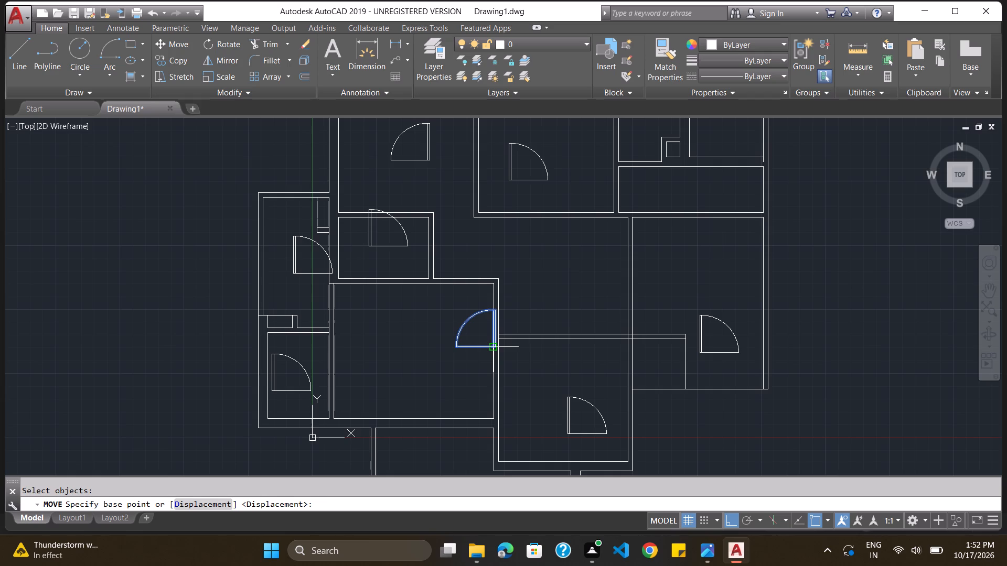
left_click_drag(498, 347, 489, 361)
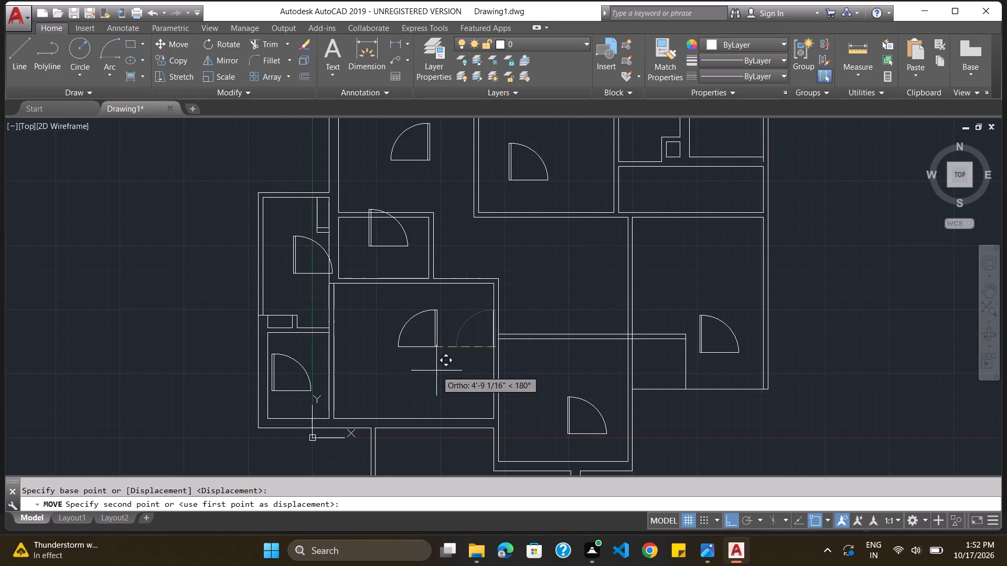
left_click(438, 388)
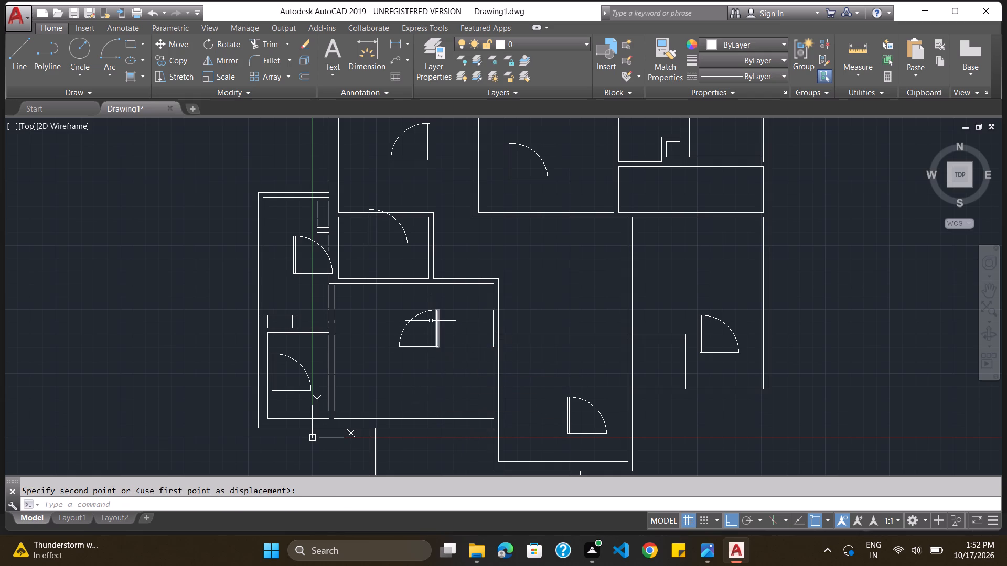
Move the mirrored door by its leaf's lower outer corner to the large southwest room's southeast corner, on the south wall's outer line.
key("m")
key("Return")
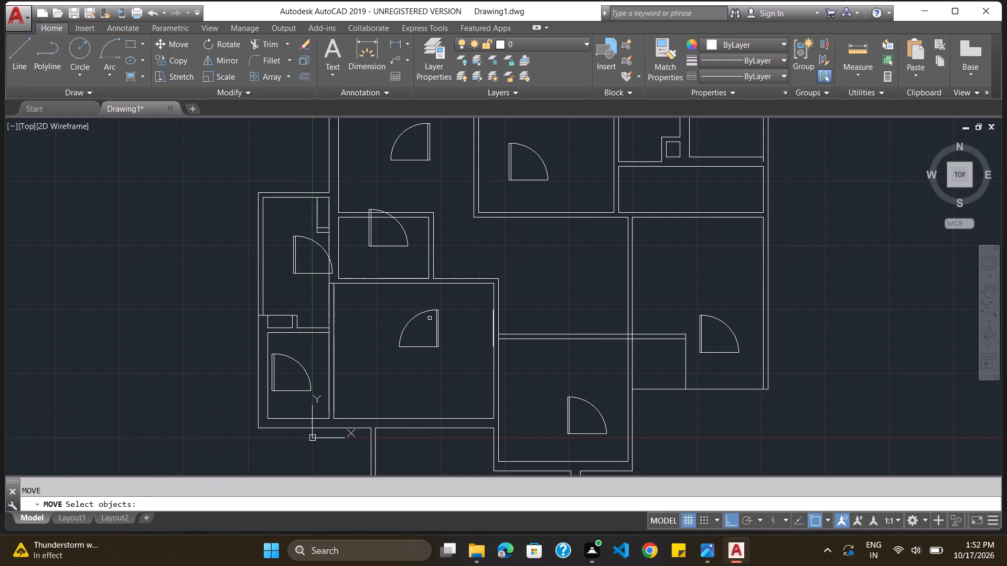
left_click_drag(420, 303, 466, 326)
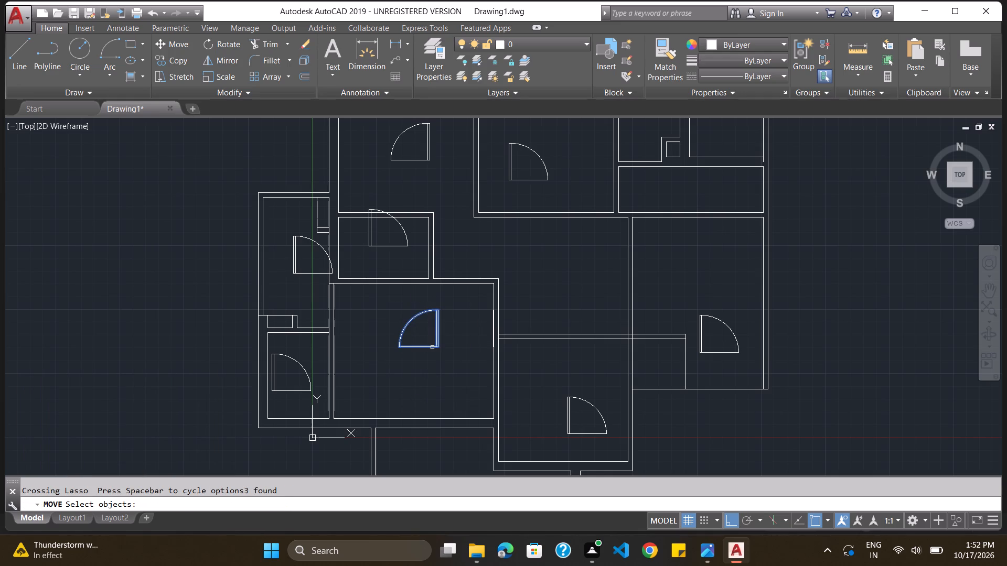
key("Return")
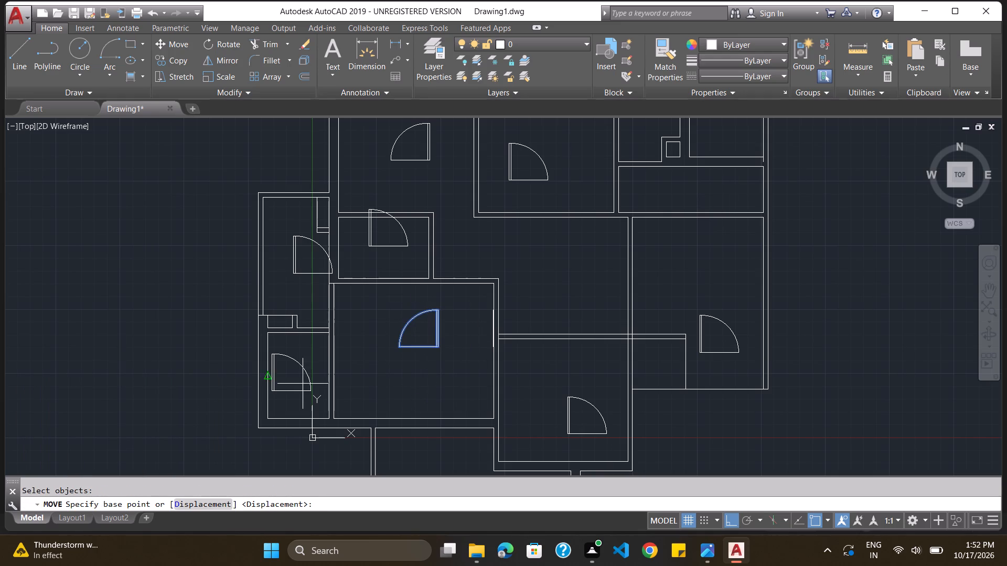
scroll(419, 380, "up", 3)
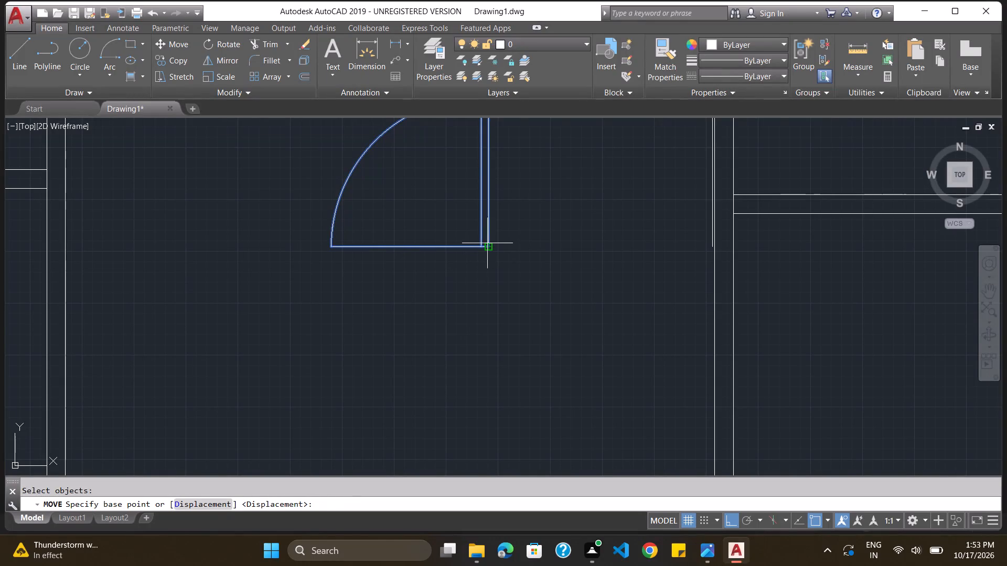
left_click(487, 244)
scroll(529, 280, "down", 2)
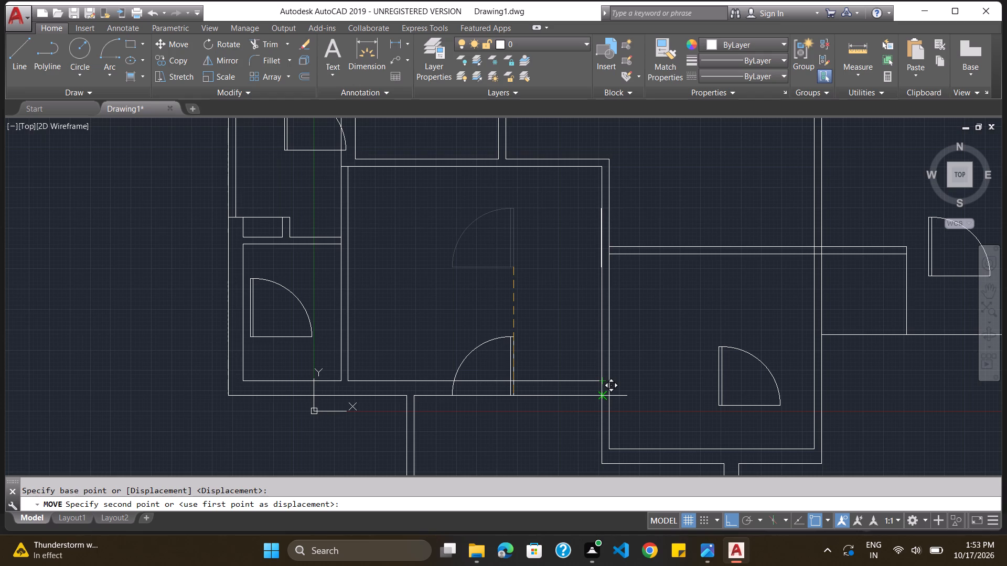
left_click(605, 395)
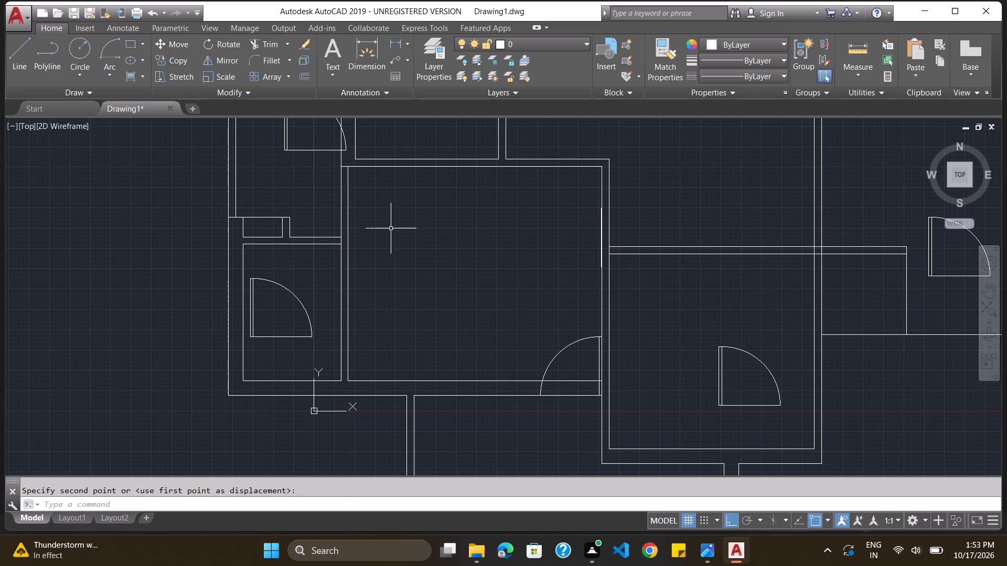
Mirror the south-central room's door about a vertical line through the arc's east end, erasing the source objects.
scroll(395, 230, "down", 2)
scroll(539, 322, "up", 5)
scroll(44, 186, "down", 3)
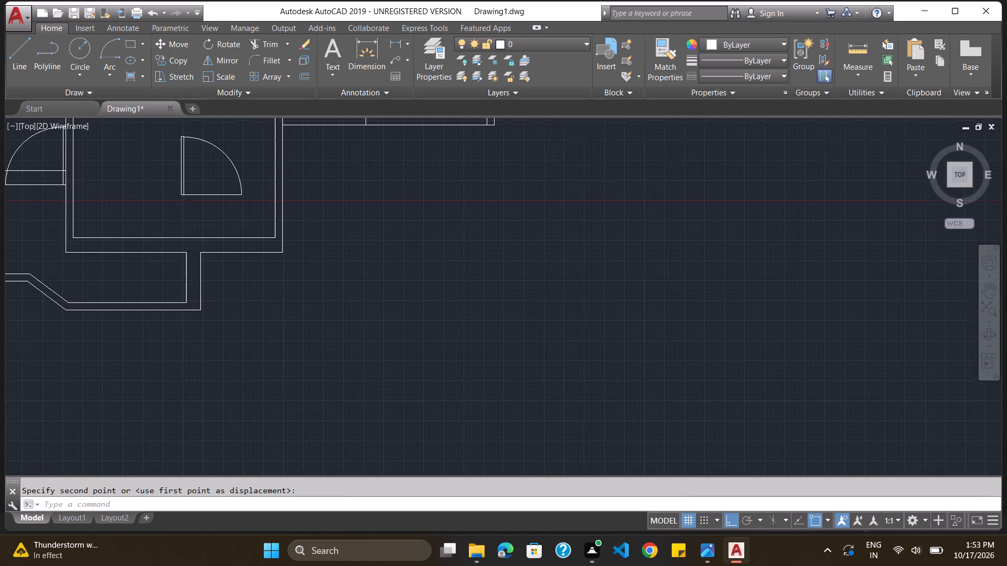
scroll(44, 185, "down", 1)
scroll(7, 162, "up", 3)
scroll(8, 163, "down", 2)
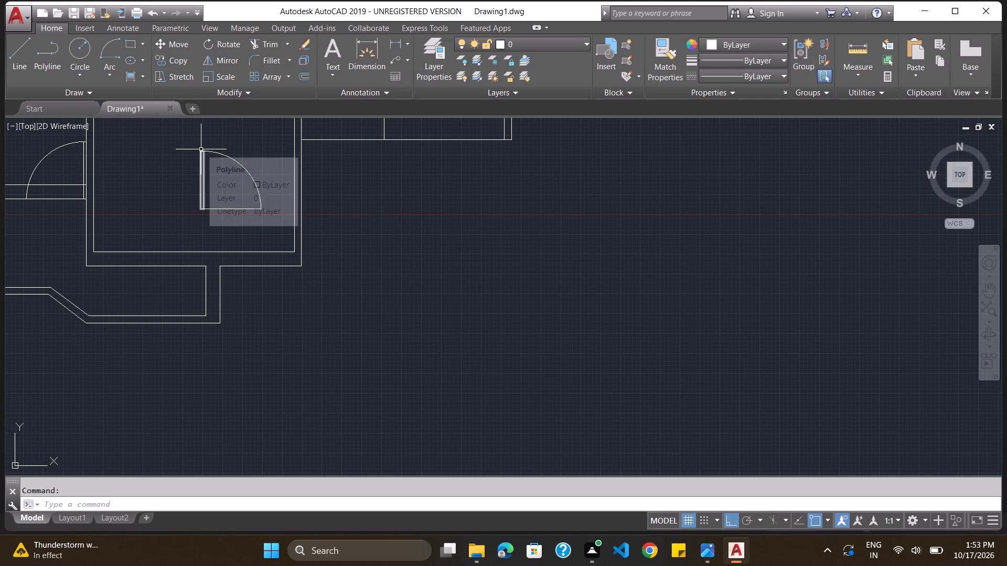
type("mir")
type("oo")
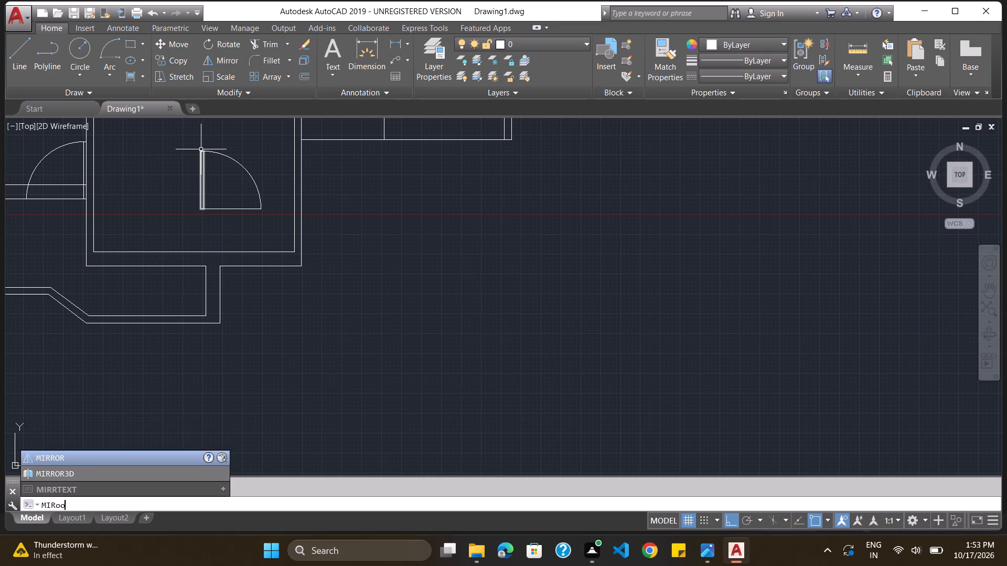
key("BackSpace")
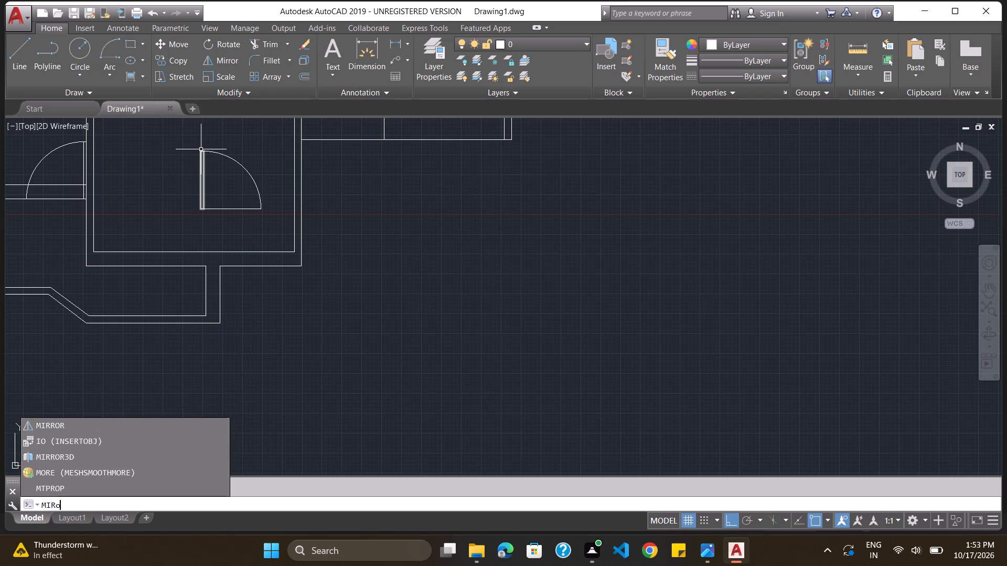
key("Return")
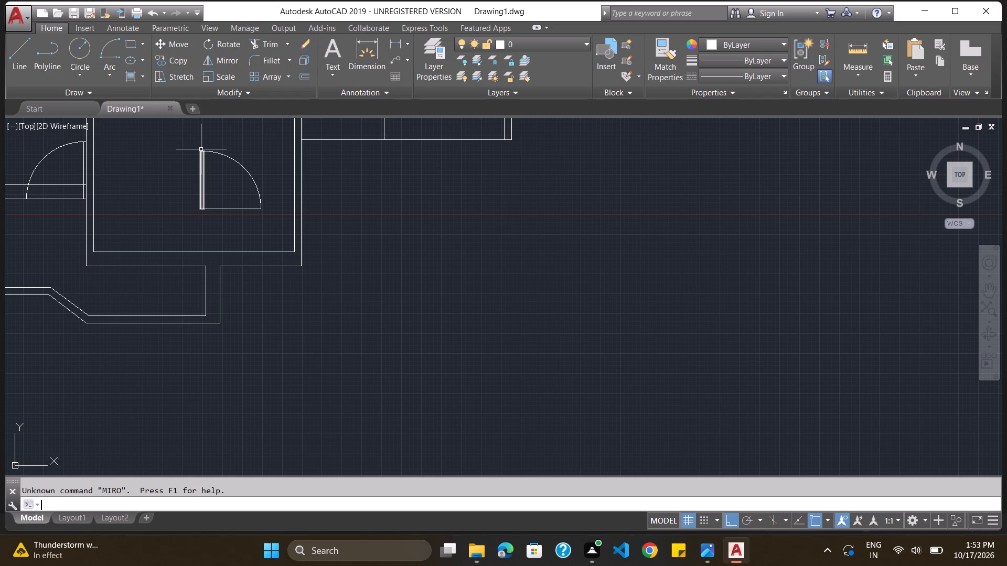
type("mirr")
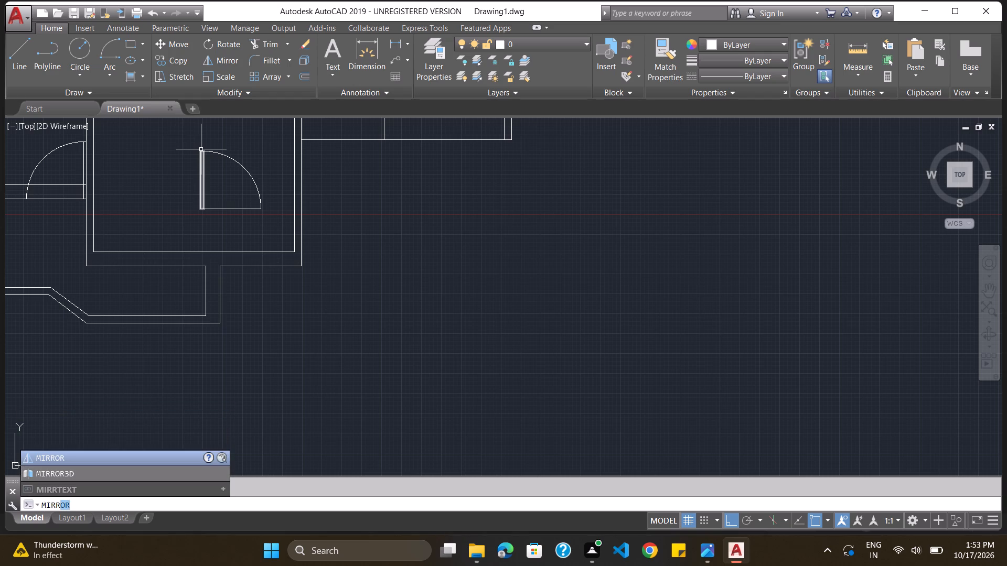
key("Return")
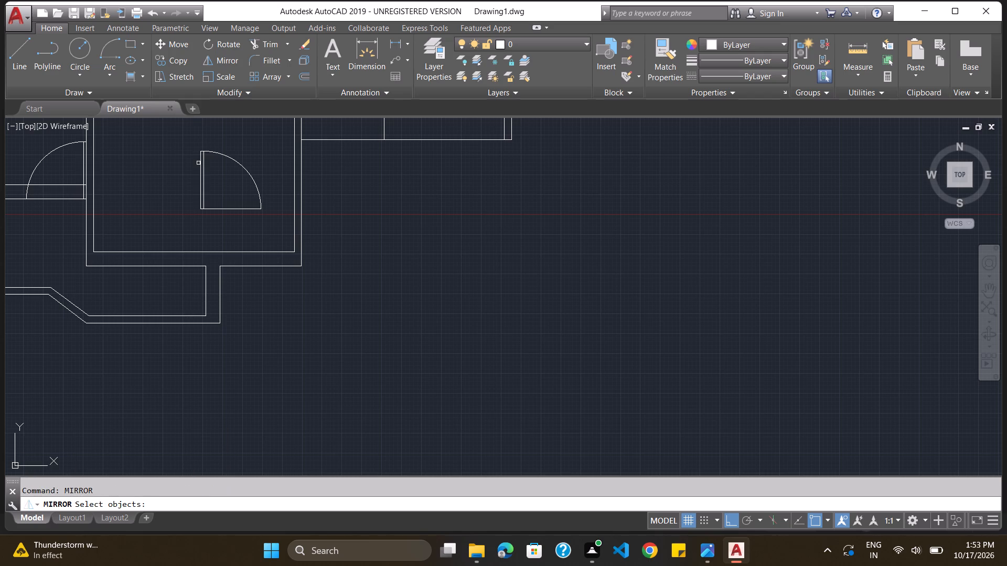
left_click(200, 165)
left_click(220, 156)
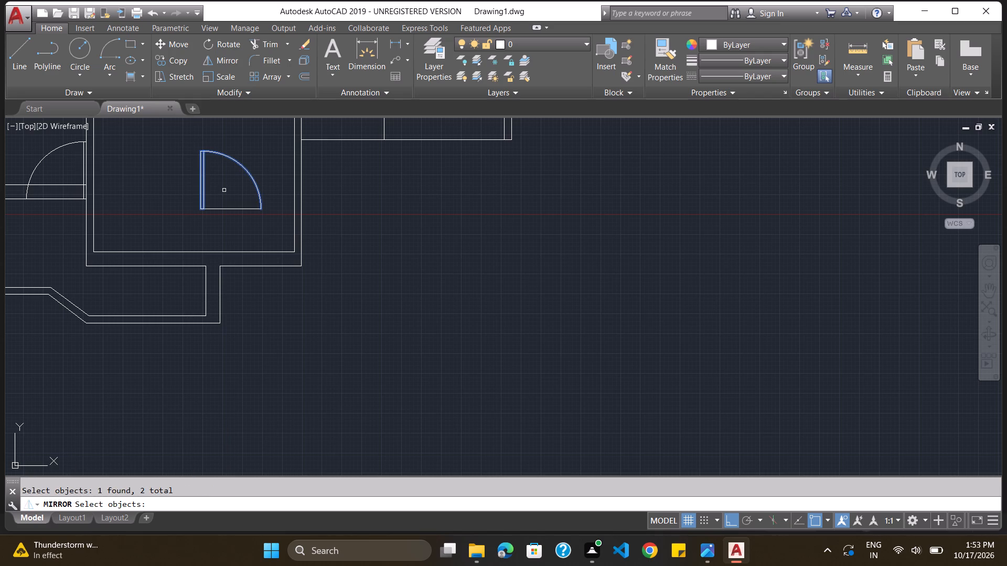
left_click(222, 209)
key("Return")
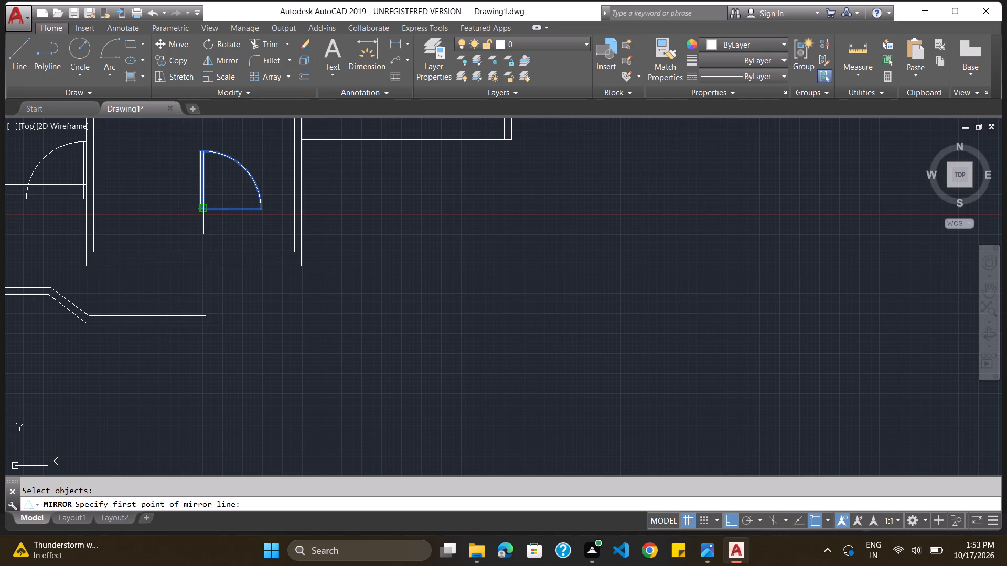
left_click(263, 207)
left_click(264, 170)
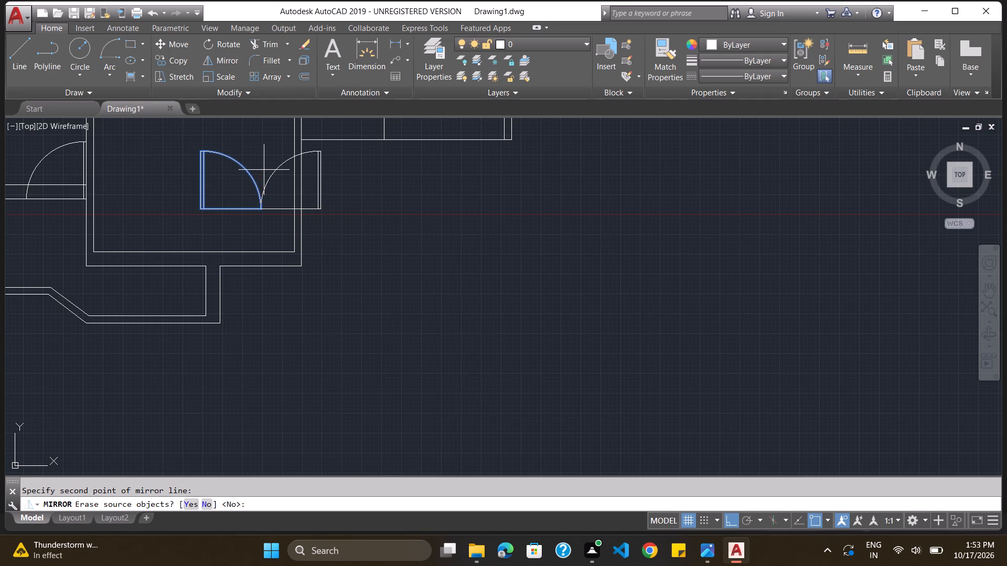
left_click(194, 508)
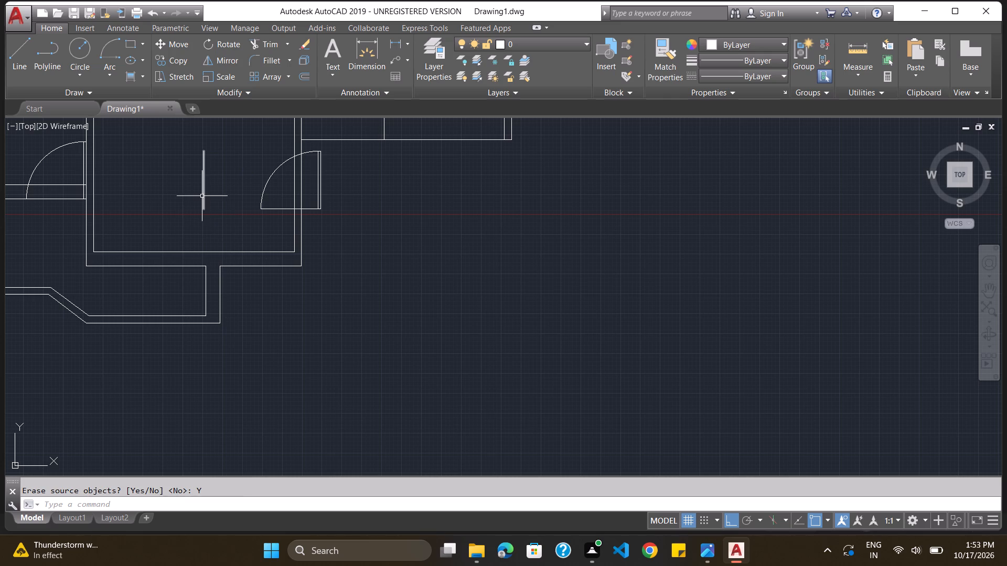
Delete the leftover vertical line at the original door leaf's position in the south-central room.
left_click(202, 196)
key("Delete")
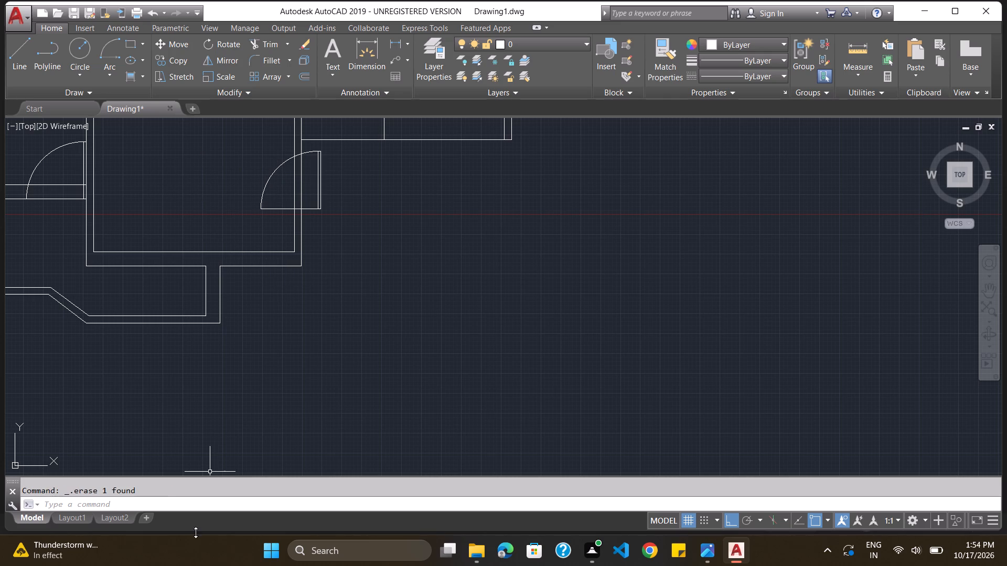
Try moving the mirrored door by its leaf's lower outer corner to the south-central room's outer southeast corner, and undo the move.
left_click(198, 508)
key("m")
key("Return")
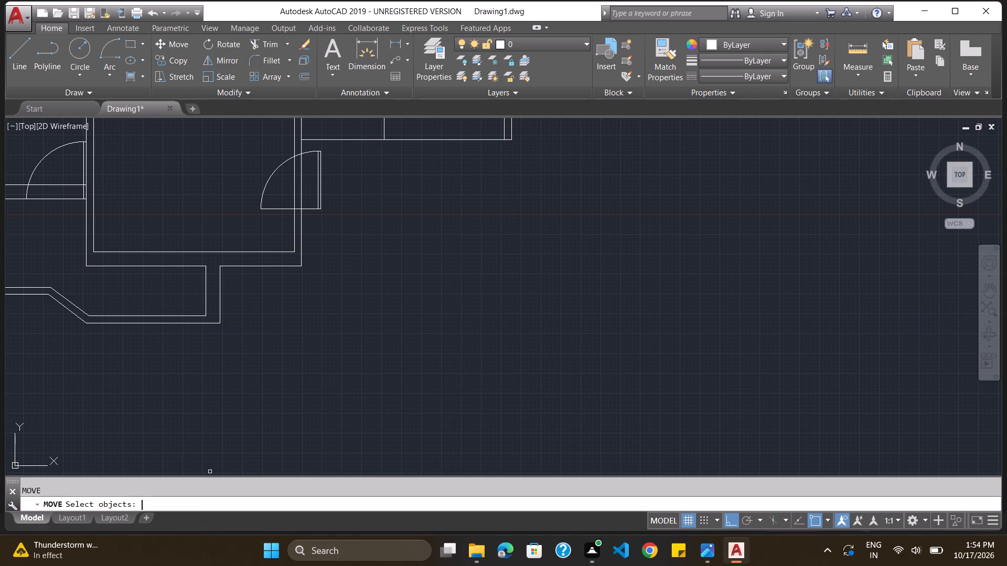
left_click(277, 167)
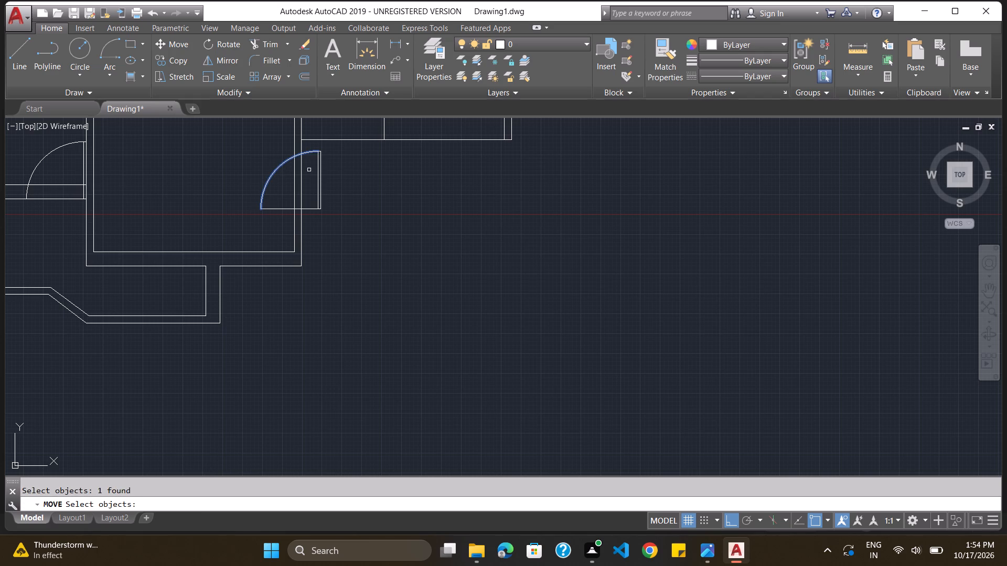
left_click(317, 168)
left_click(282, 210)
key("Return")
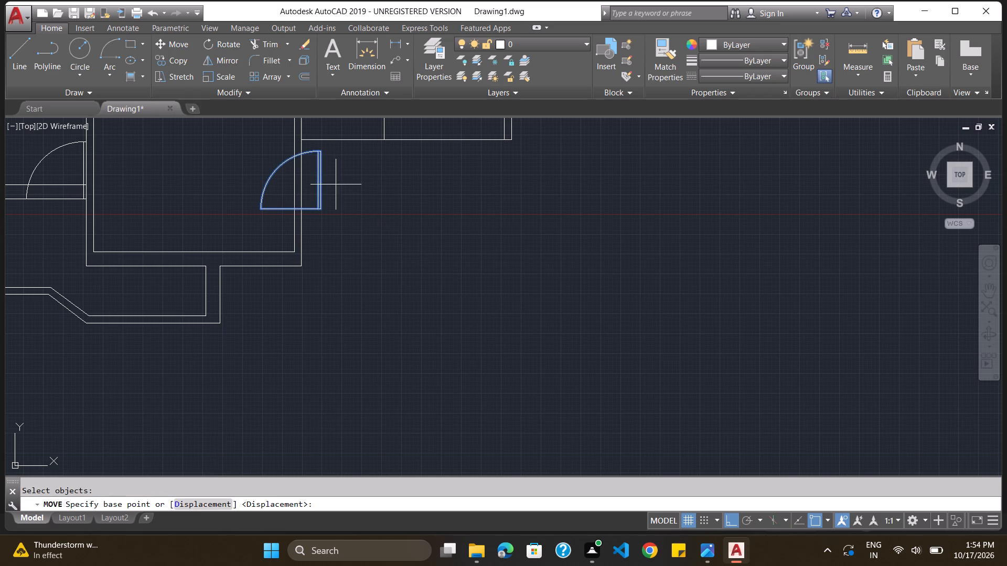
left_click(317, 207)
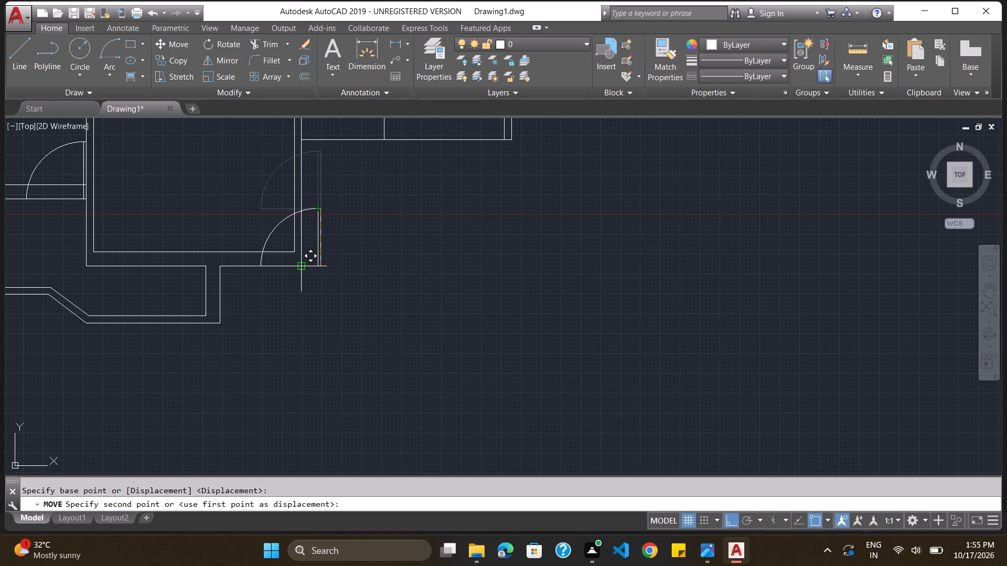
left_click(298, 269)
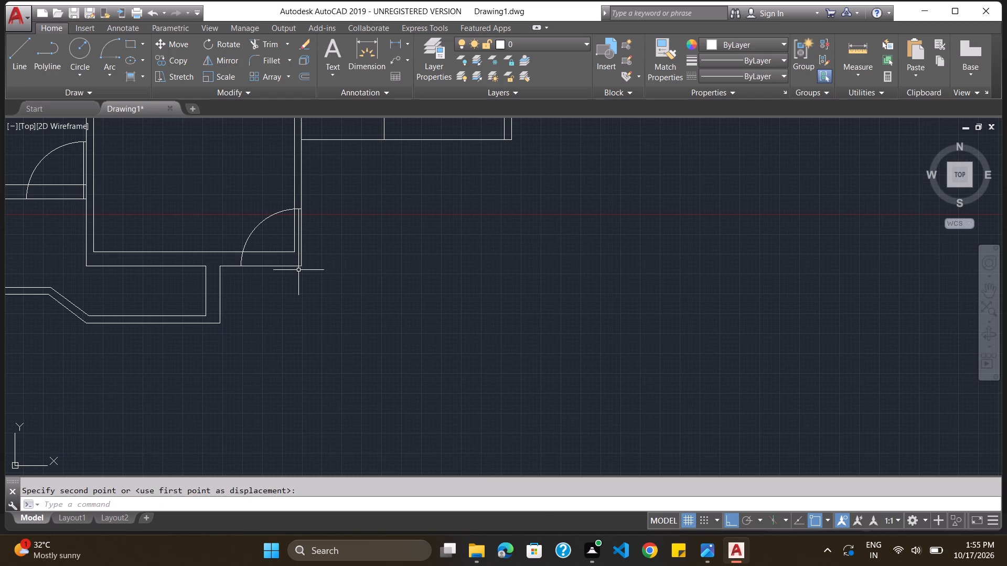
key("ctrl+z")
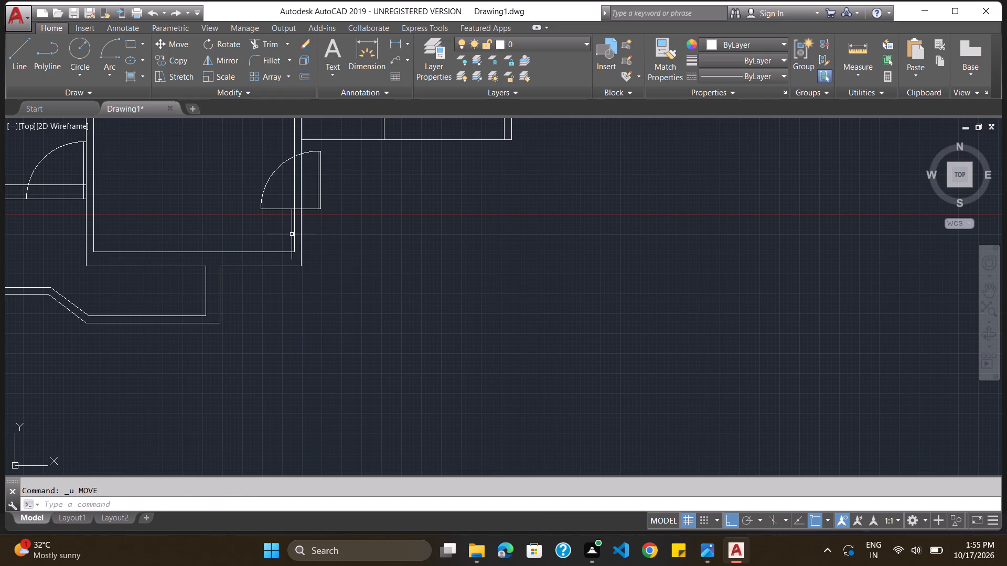
Extend the inner line of the south-central room's east wall south to the south wall's outer line, using the Trim command.
type("tri")
key("m")
key("Return")
key("Return")
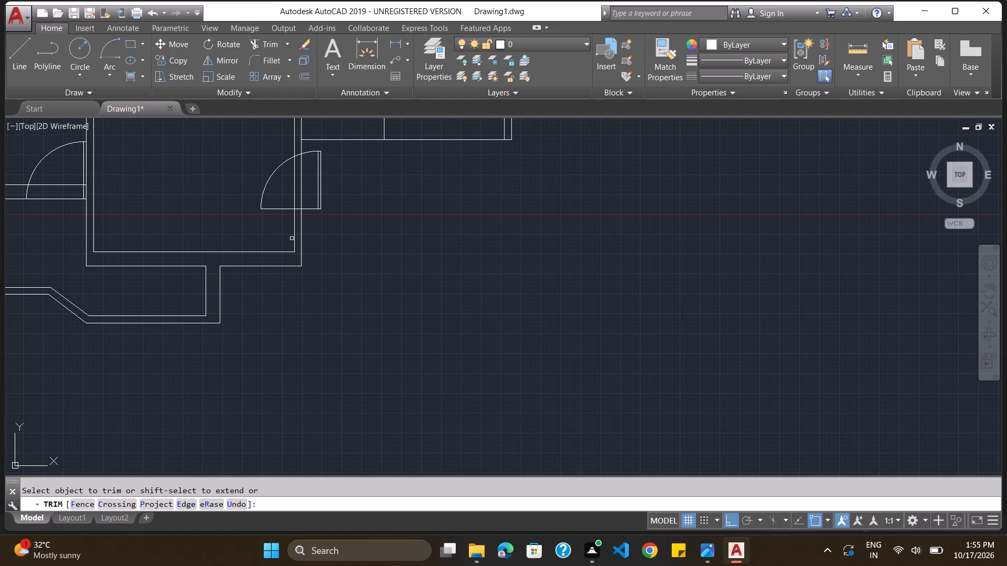
left_click(295, 241, "shift")
left_click(296, 250, "shift")
key("Escape")
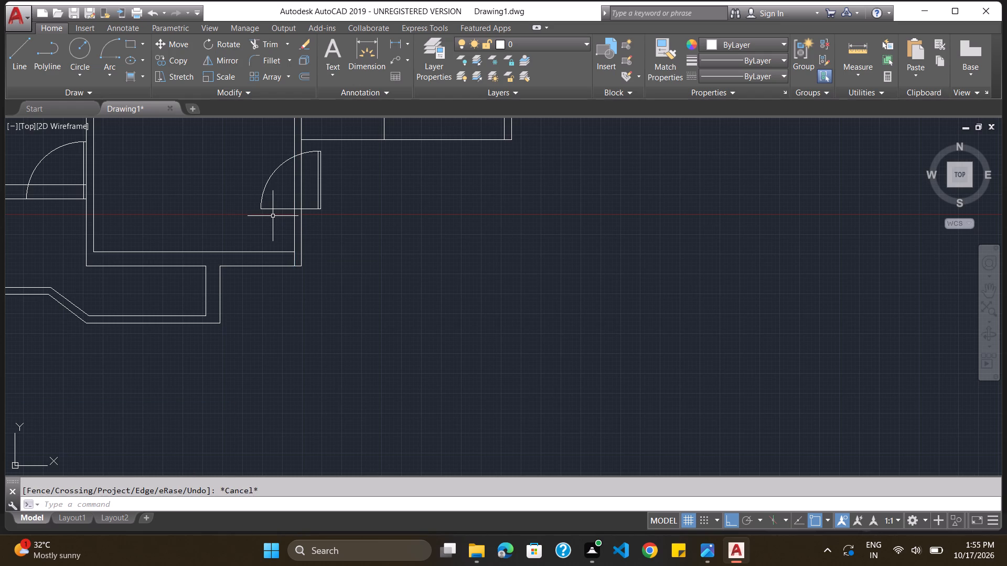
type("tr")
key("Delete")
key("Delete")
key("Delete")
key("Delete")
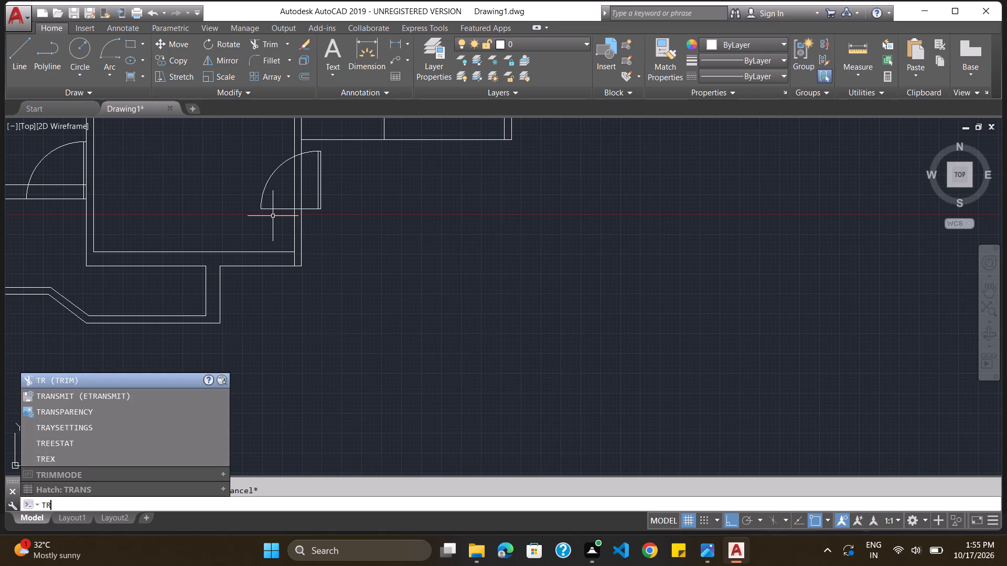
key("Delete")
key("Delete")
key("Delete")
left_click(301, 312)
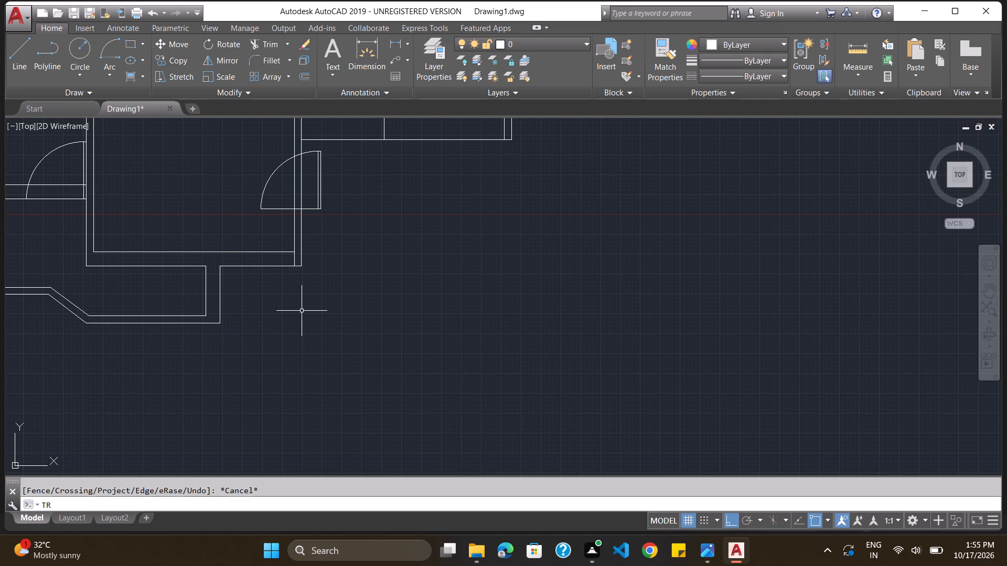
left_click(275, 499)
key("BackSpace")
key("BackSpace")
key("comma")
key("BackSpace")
Move the south-central room's door by its leaf's lower outer corner to where the east wall's inner line meets the south wall's outer line.
key("m")
key("Return")
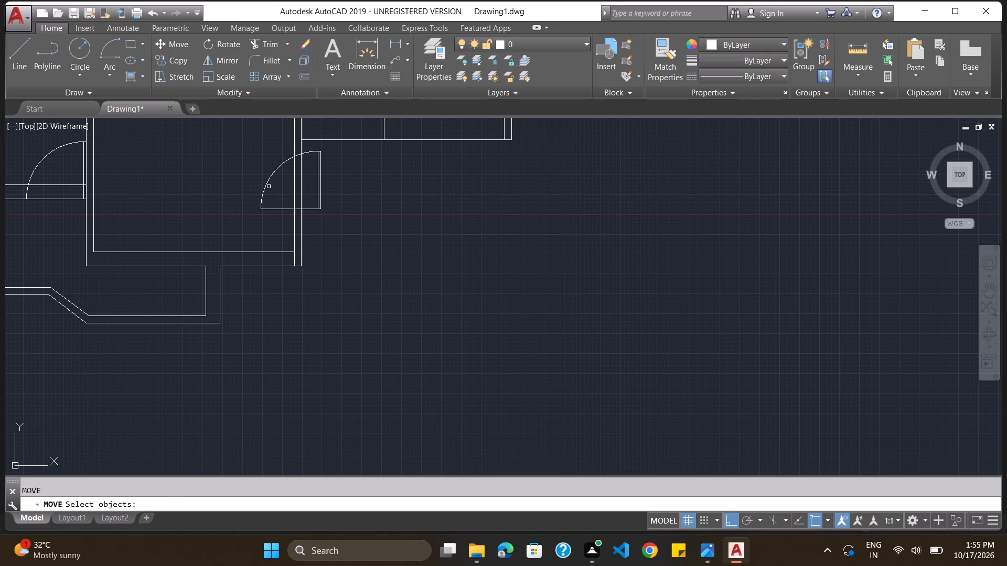
left_click(267, 185)
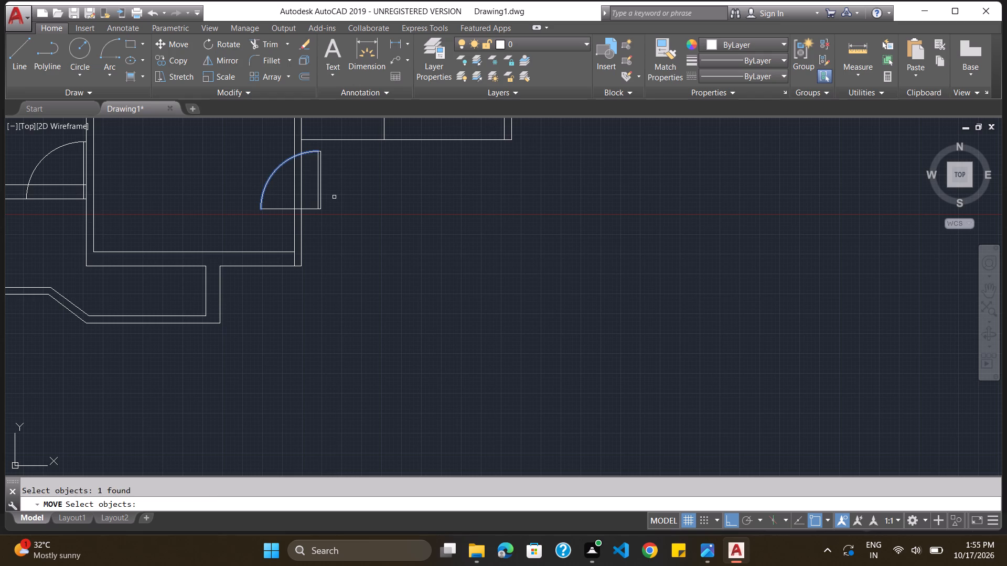
left_click(318, 190)
left_click(308, 210)
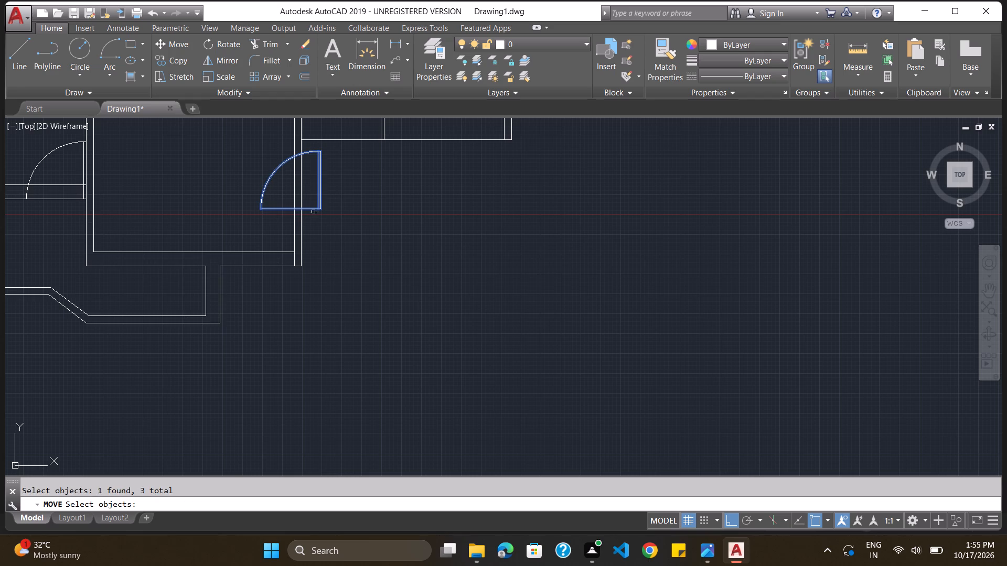
key("Return")
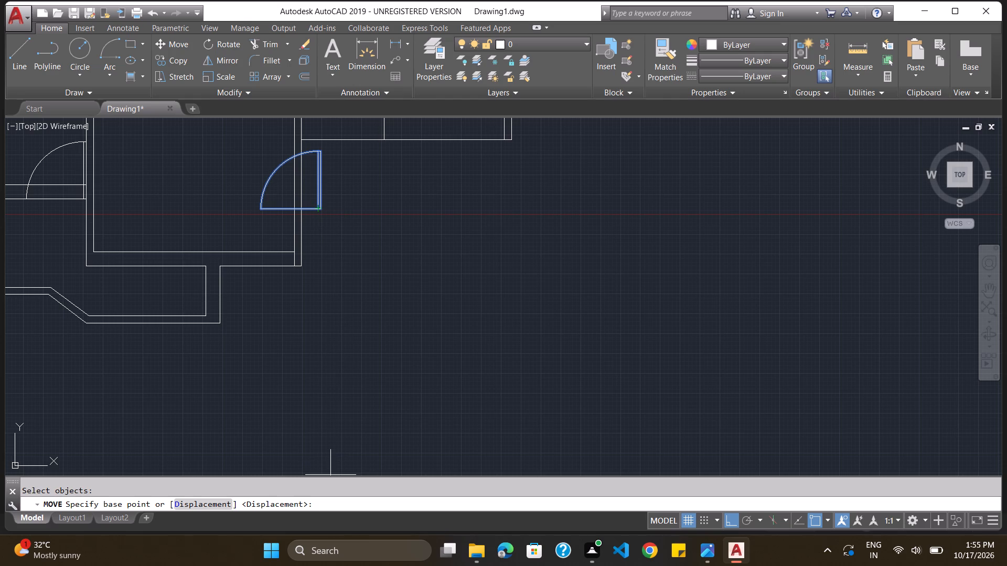
left_click(322, 211)
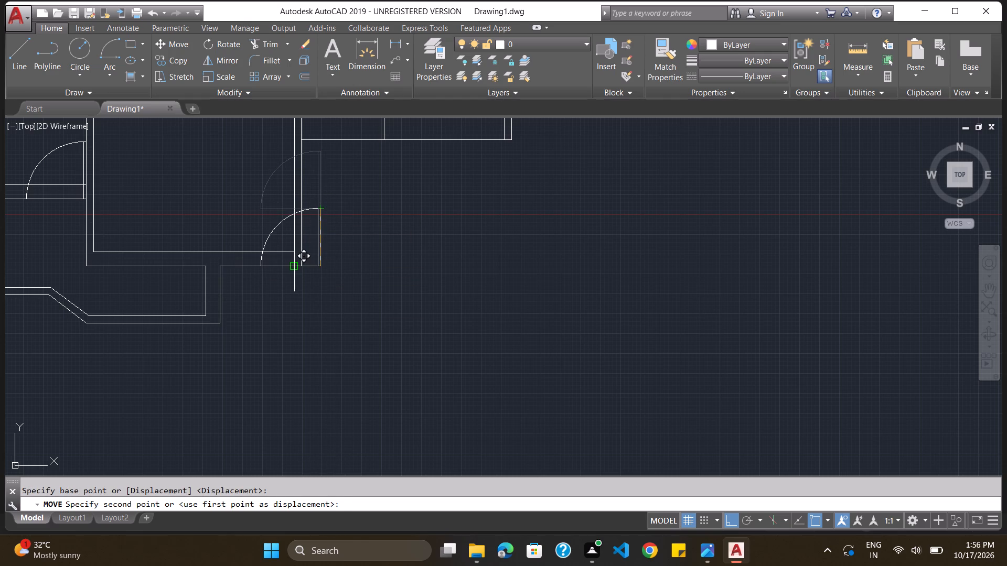
left_click(293, 268)
Examine the whole floor plan and the door symbols placed in its rooms.
scroll(337, 241, "down", 1)
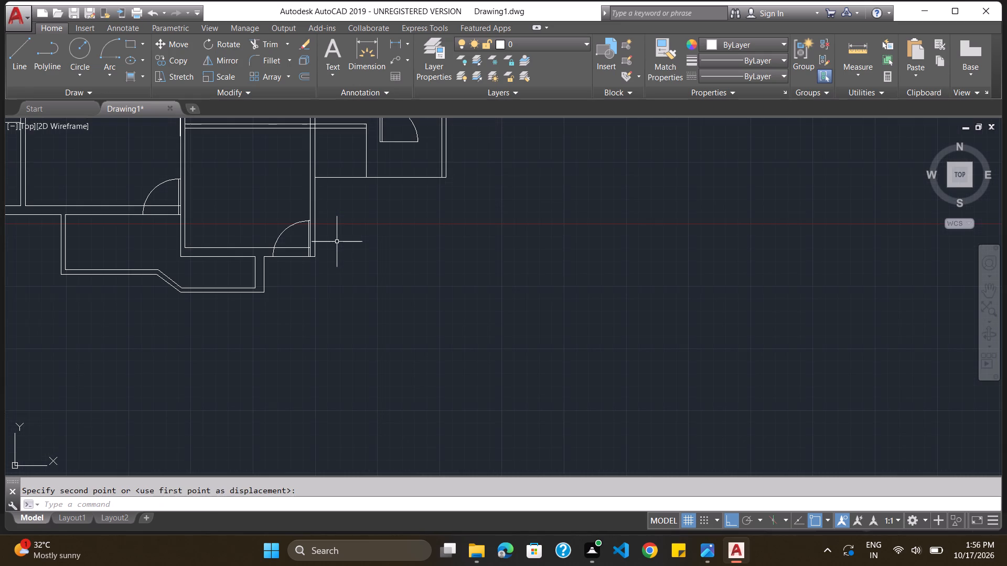
scroll(337, 242, "up", 1)
scroll(337, 242, "down", 2)
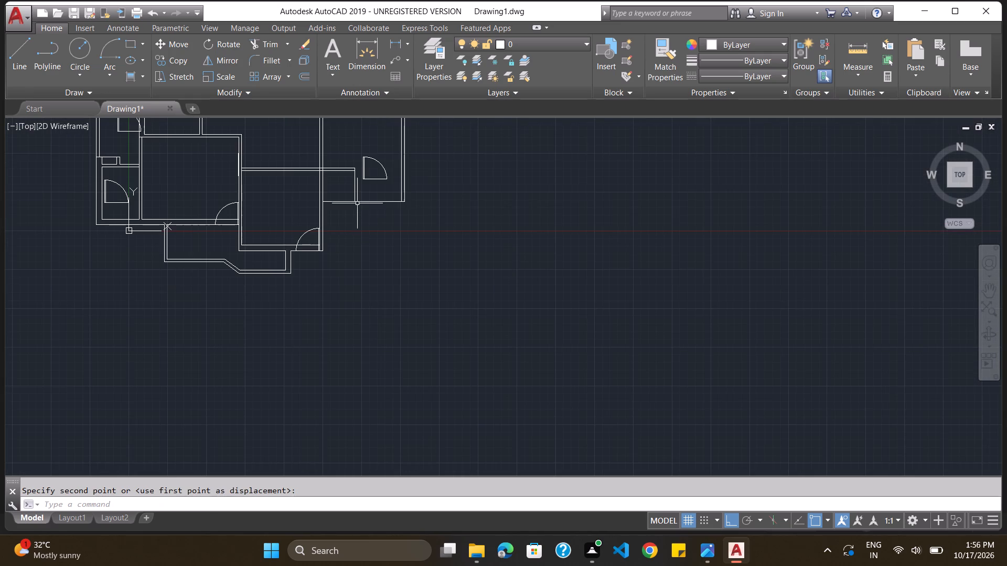
scroll(357, 208, "down", 1)
scroll(293, 168, "up", 1)
scroll(293, 170, "down", 1)
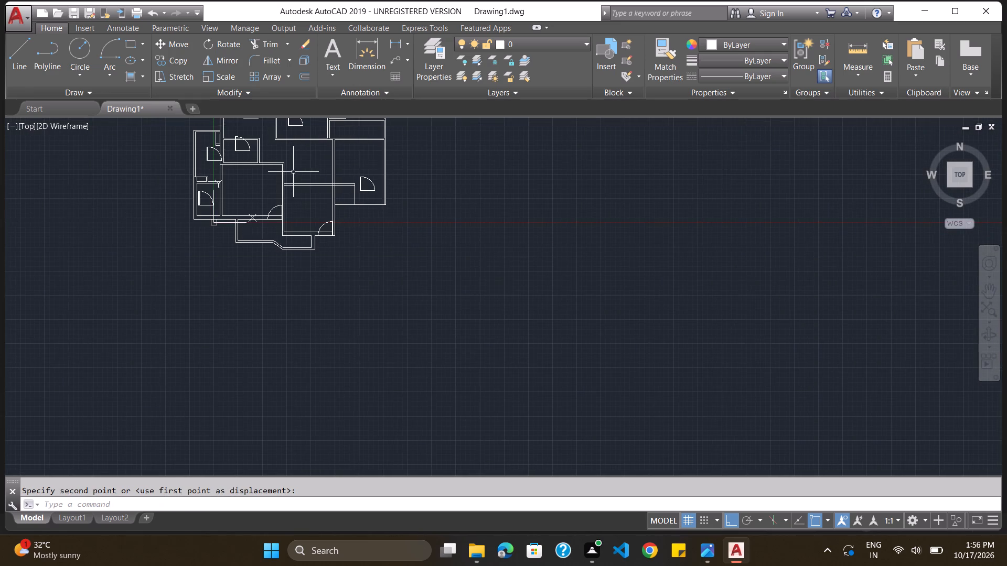
scroll(293, 172, "down", 3)
scroll(292, 130, "up", 3)
scroll(295, 194, "down", 2)
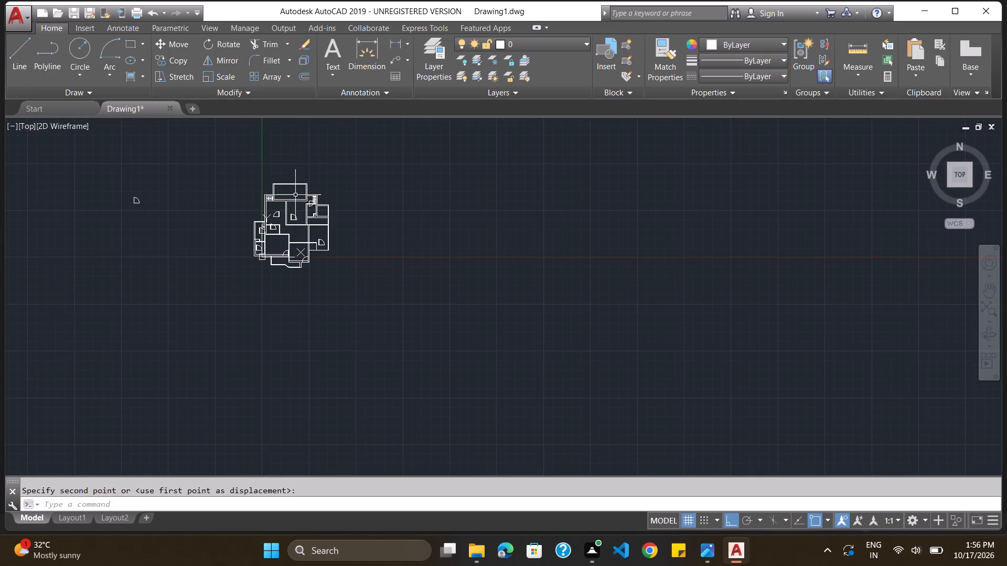
scroll(228, 269, "up", 1)
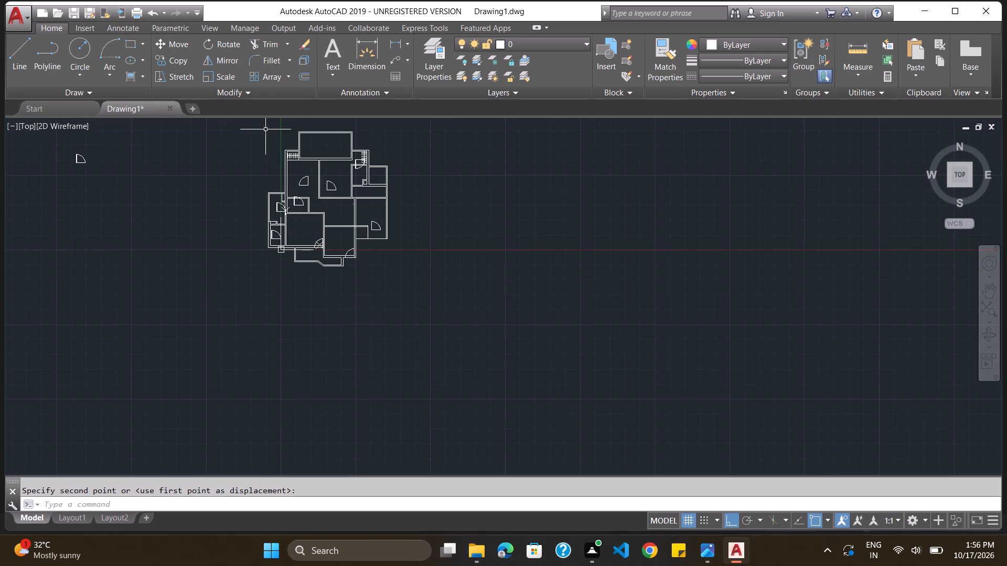
scroll(267, 125, "up", 2)
scroll(271, 133, "down", 1)
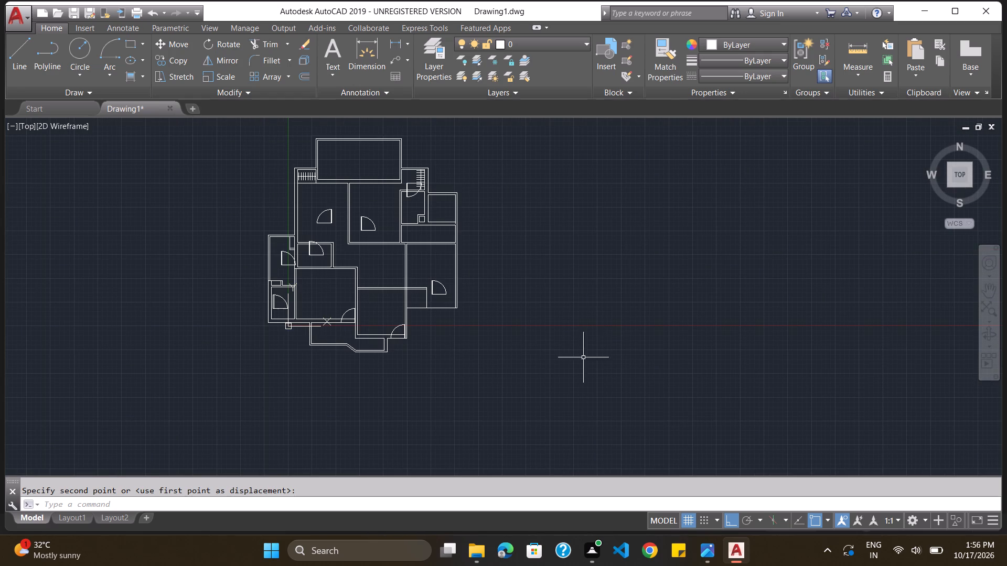
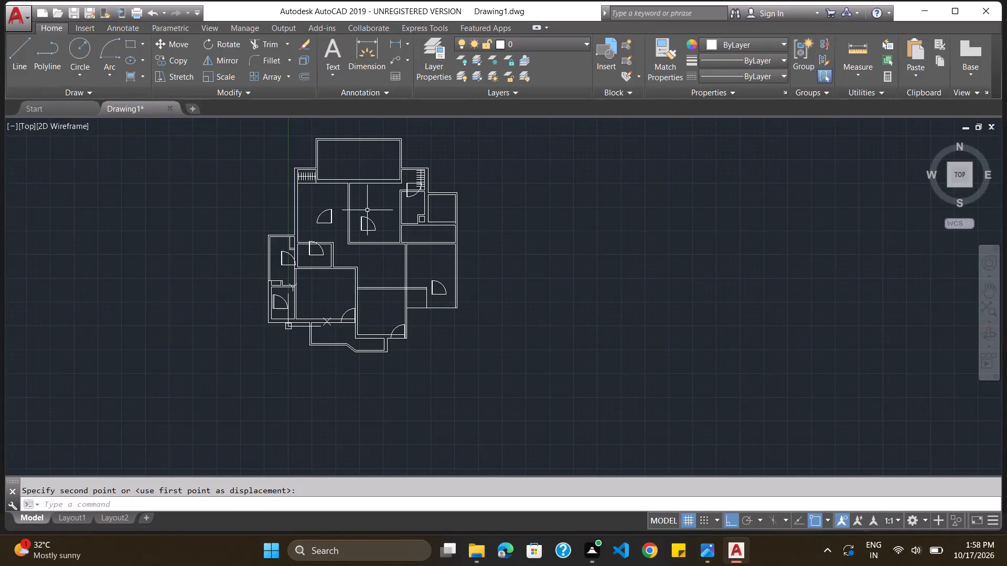
Trim the north-central room's inner west wall line near its southwest corner and the small west-central room's inner east wall line near its southeast corner.
left_click(433, 503)
scroll(352, 217, "up", 2)
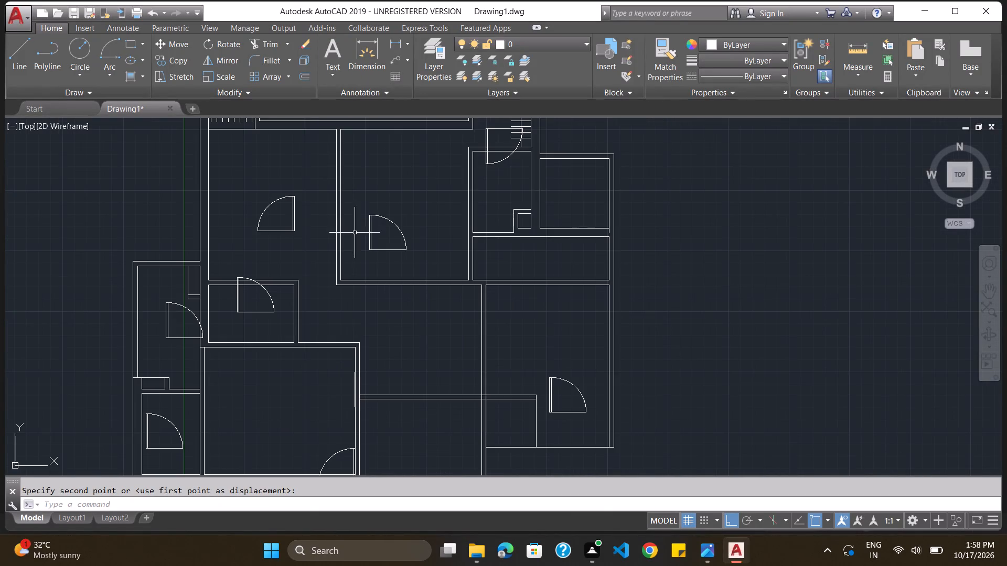
type("tr")
key("m")
key("Return")
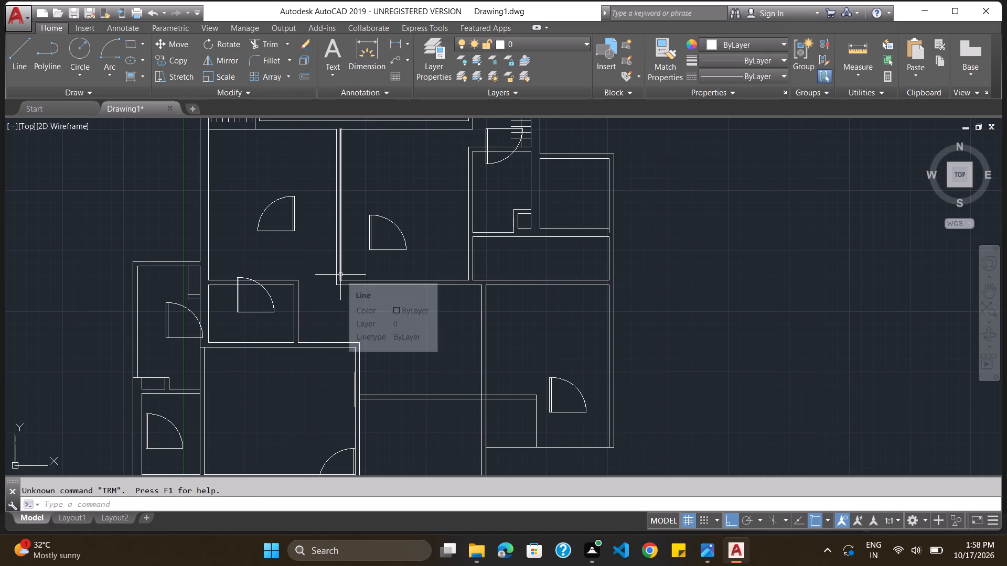
type("tr")
type("im")
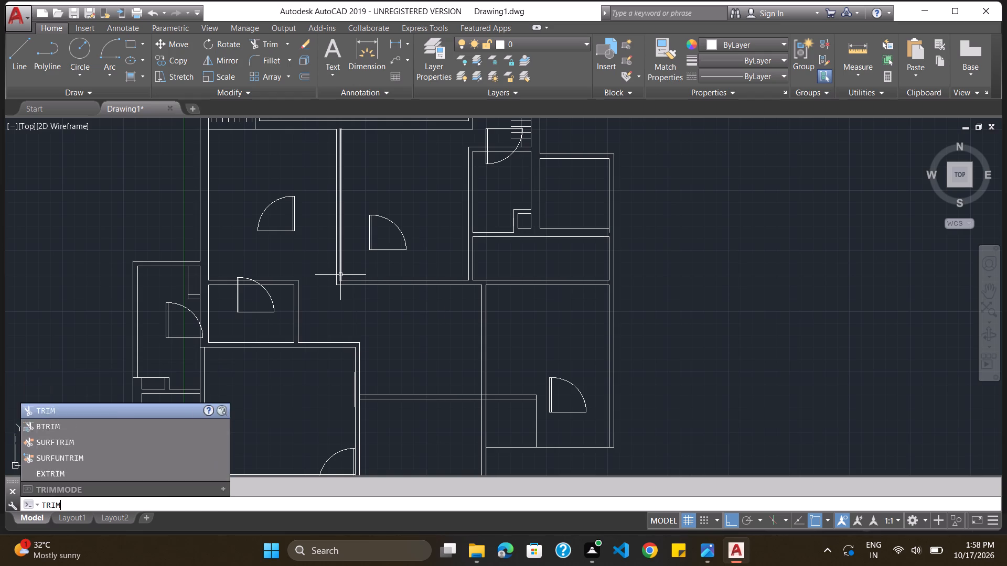
key("Return")
key("Return")
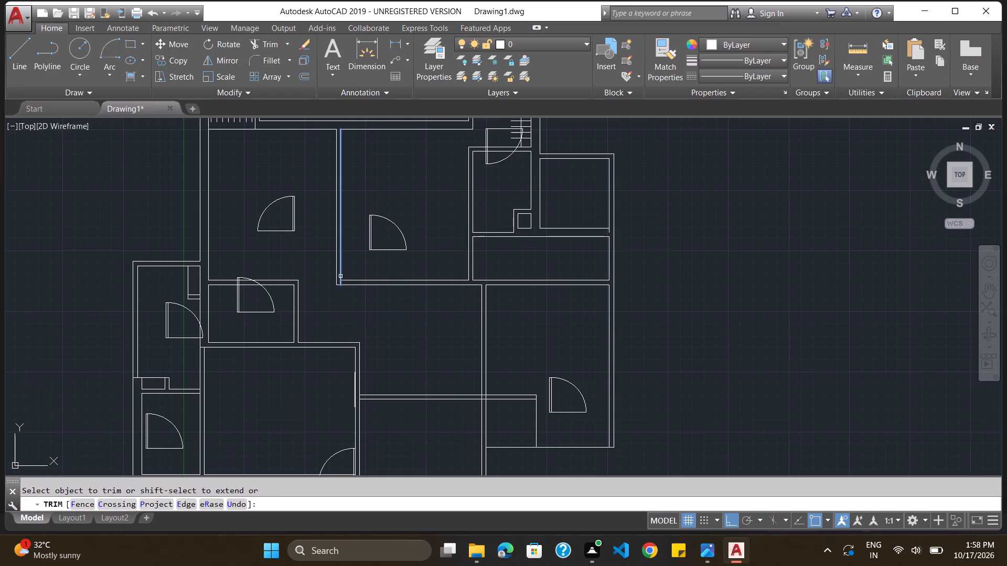
left_click(340, 276, "shift")
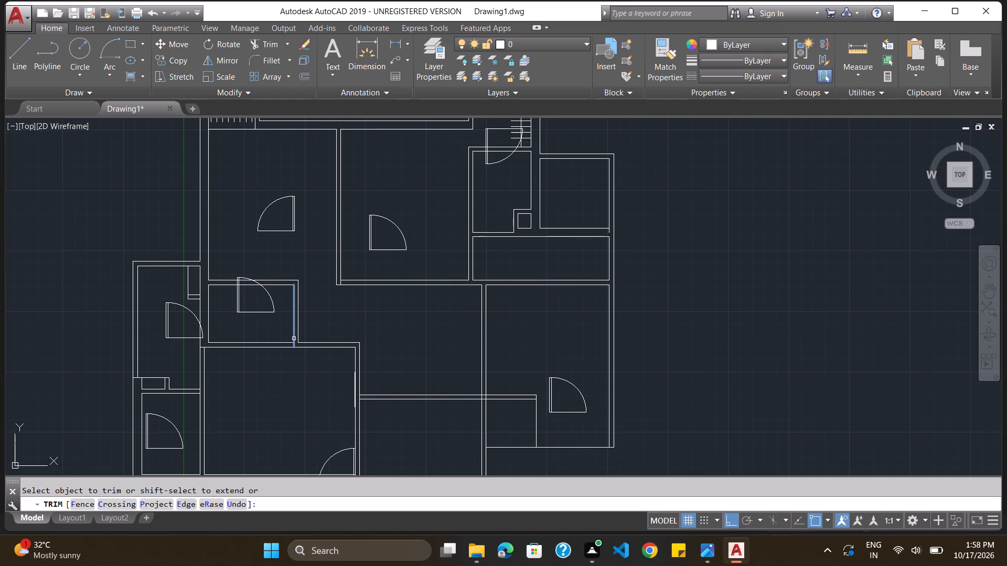
left_click(294, 339, "shift")
Examine the whole floor plan, including its wall junctions and the doors placed in the rooms.
scroll(343, 410, "down", 2, "ctrl")
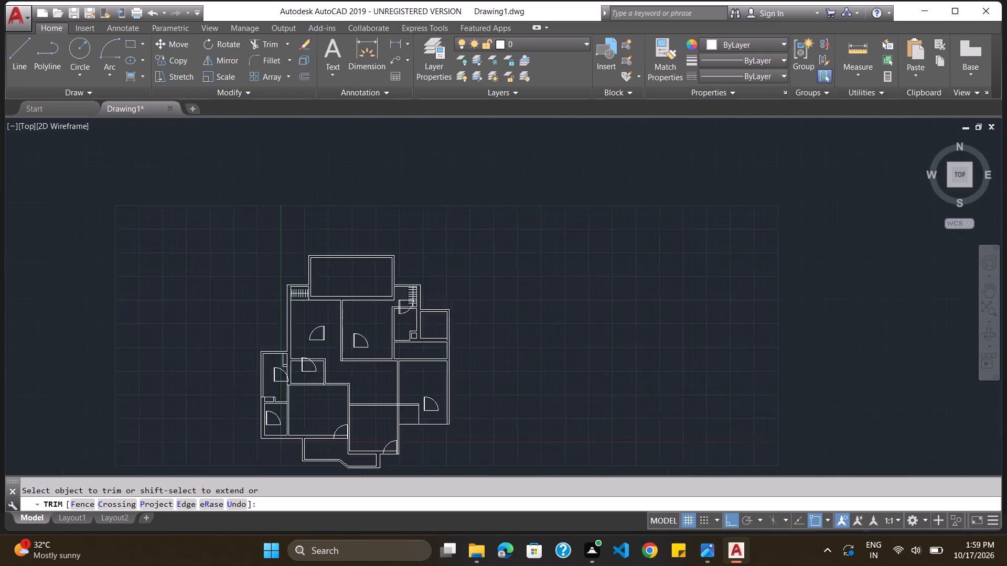
scroll(343, 410, "down", 1, "ctrl")
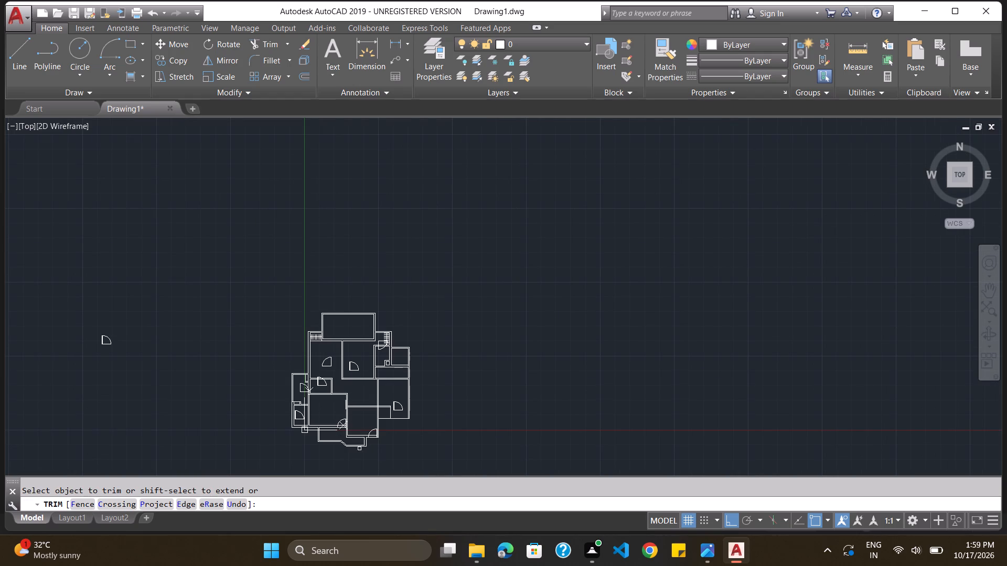
scroll(400, 444, "up", 2, "ctrl")
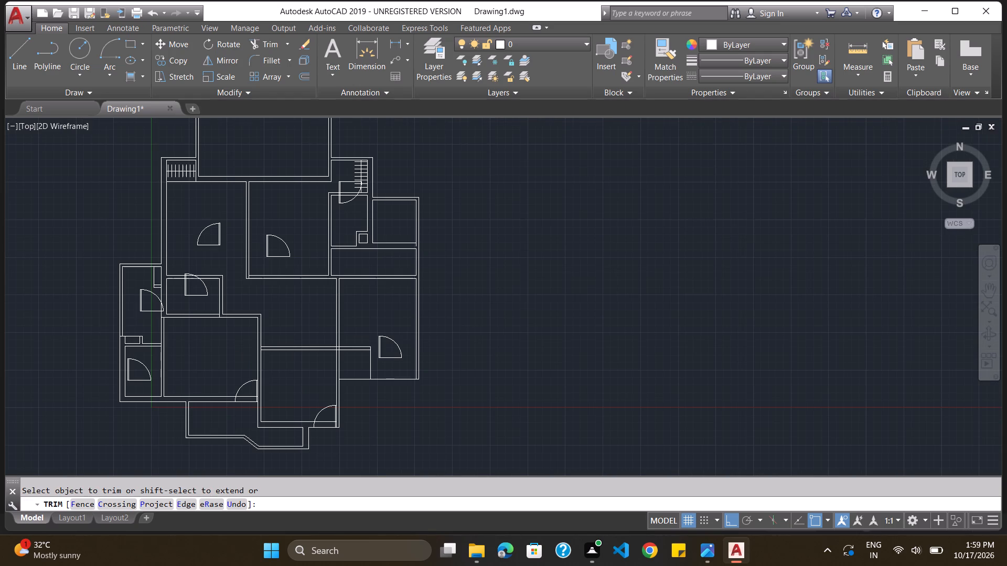
scroll(400, 444, "down", 1, "ctrl")
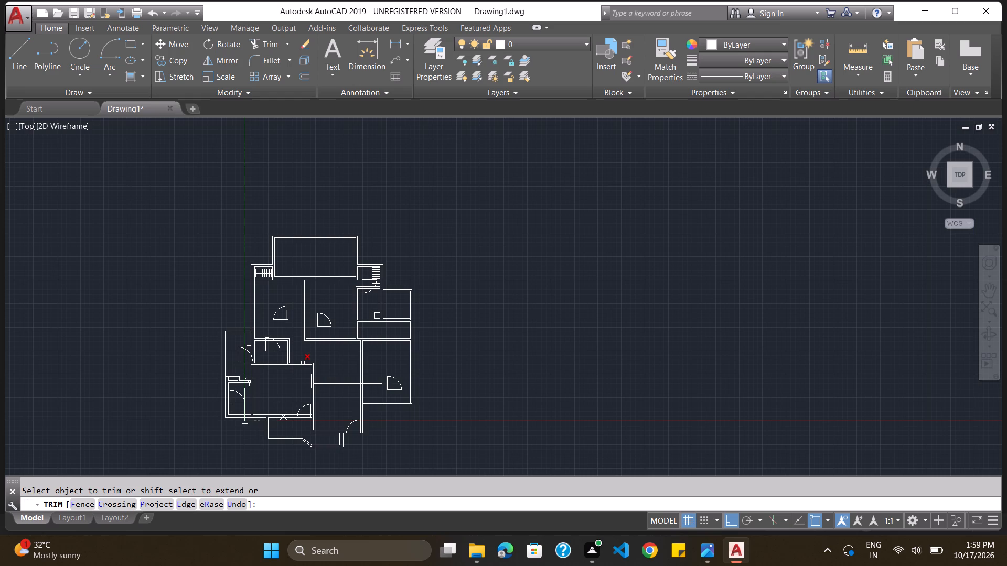
scroll(303, 363, "up", 2, "ctrl")
scroll(303, 363, "down", 2, "ctrl")
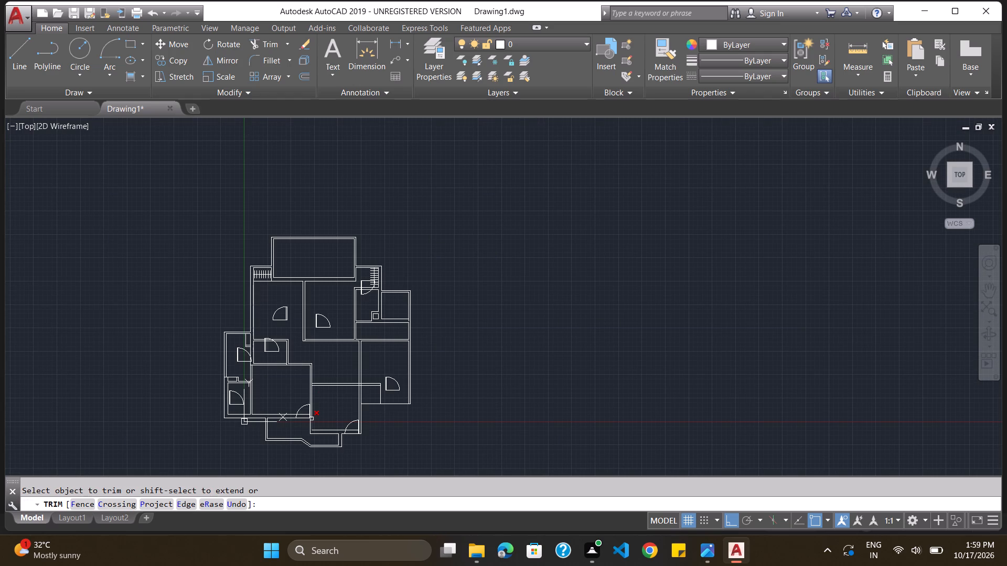
scroll(331, 409, "up", 2, "ctrl")
scroll(331, 409, "down", 1, "ctrl")
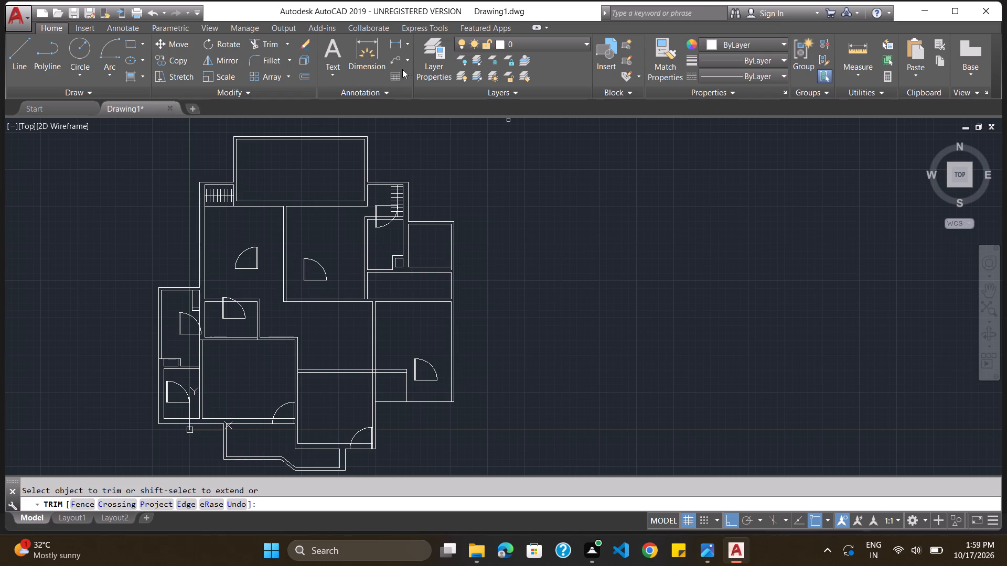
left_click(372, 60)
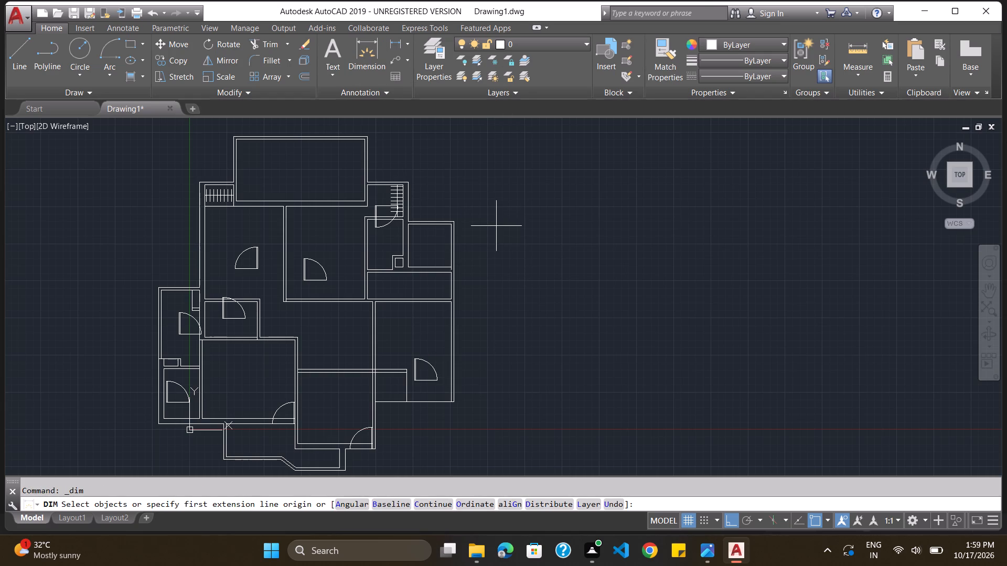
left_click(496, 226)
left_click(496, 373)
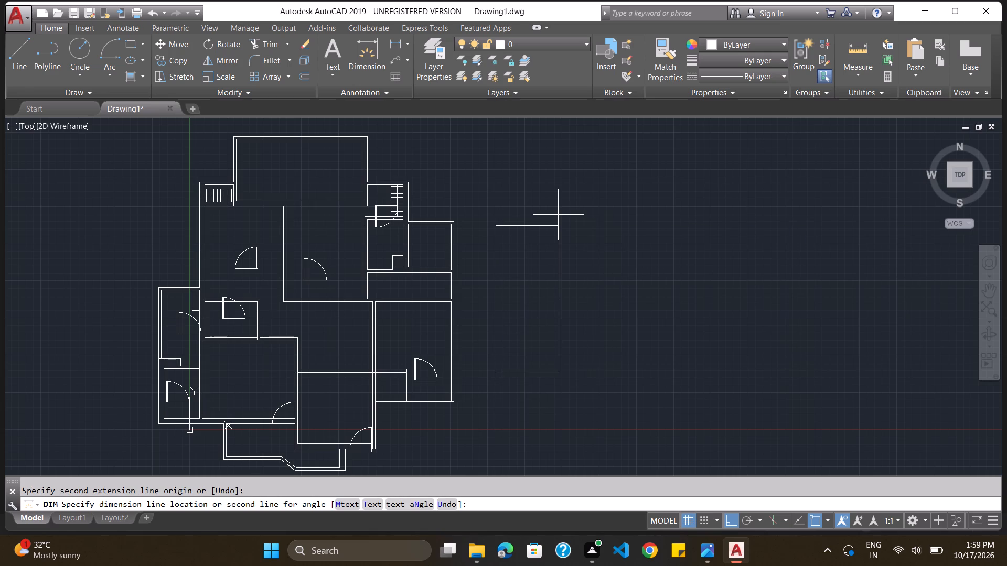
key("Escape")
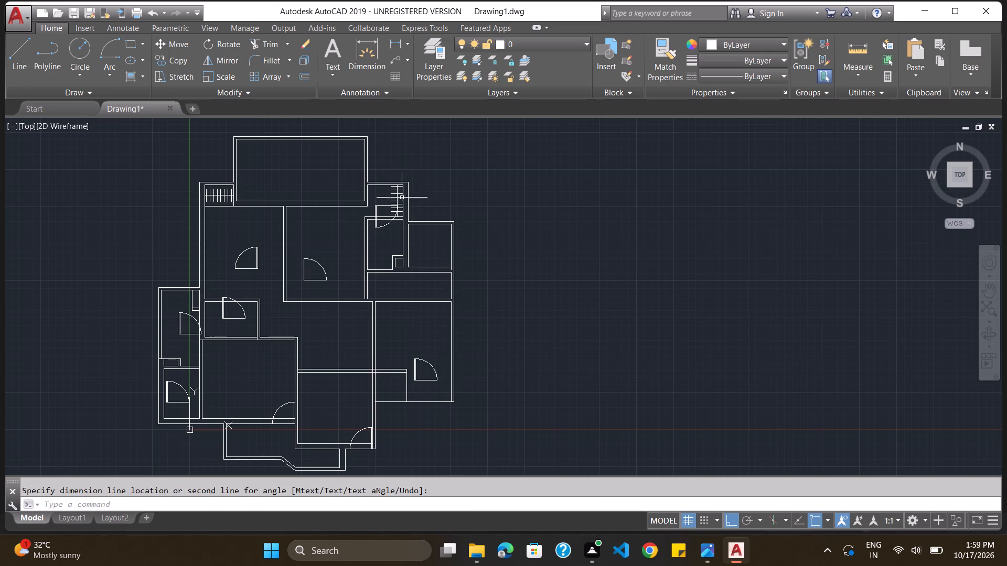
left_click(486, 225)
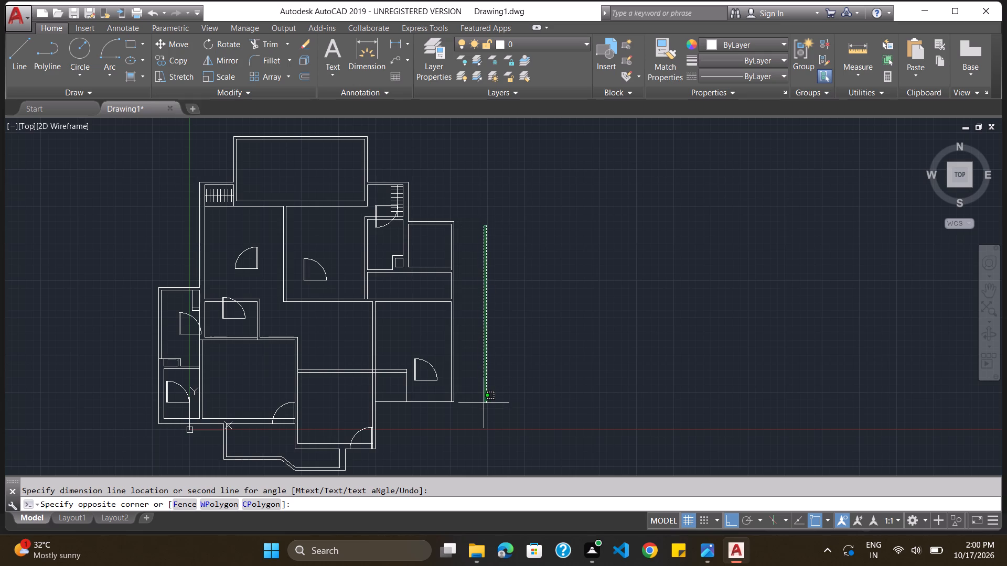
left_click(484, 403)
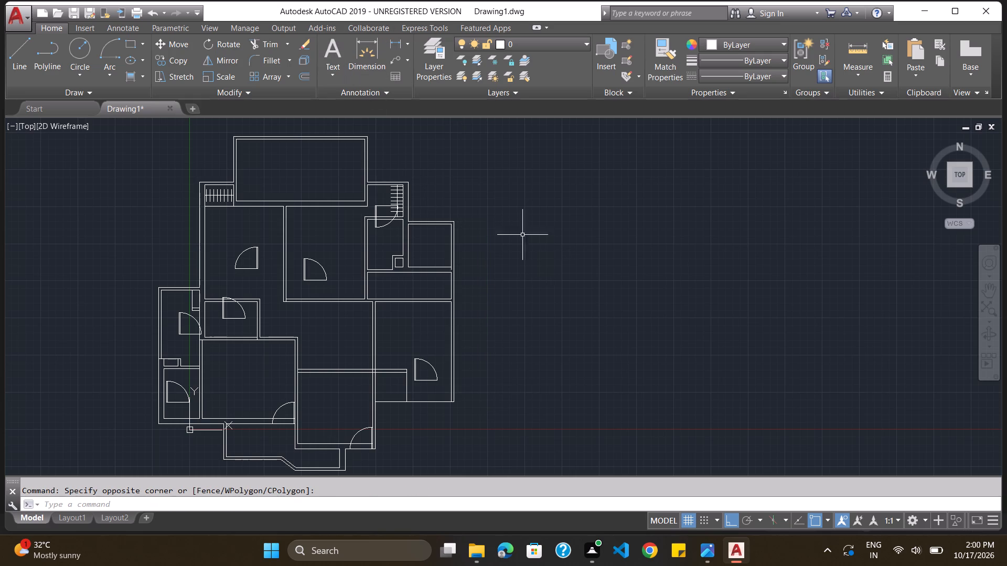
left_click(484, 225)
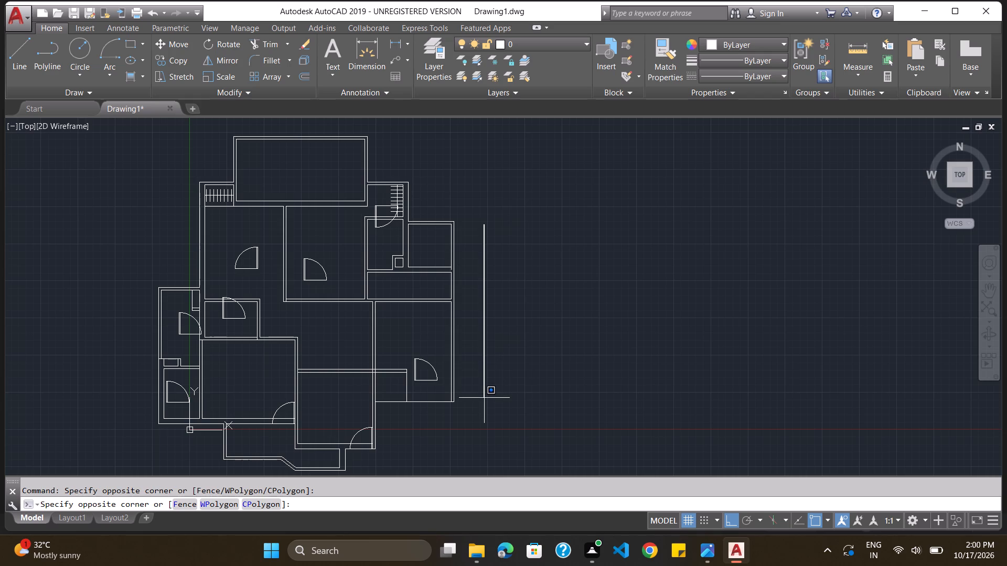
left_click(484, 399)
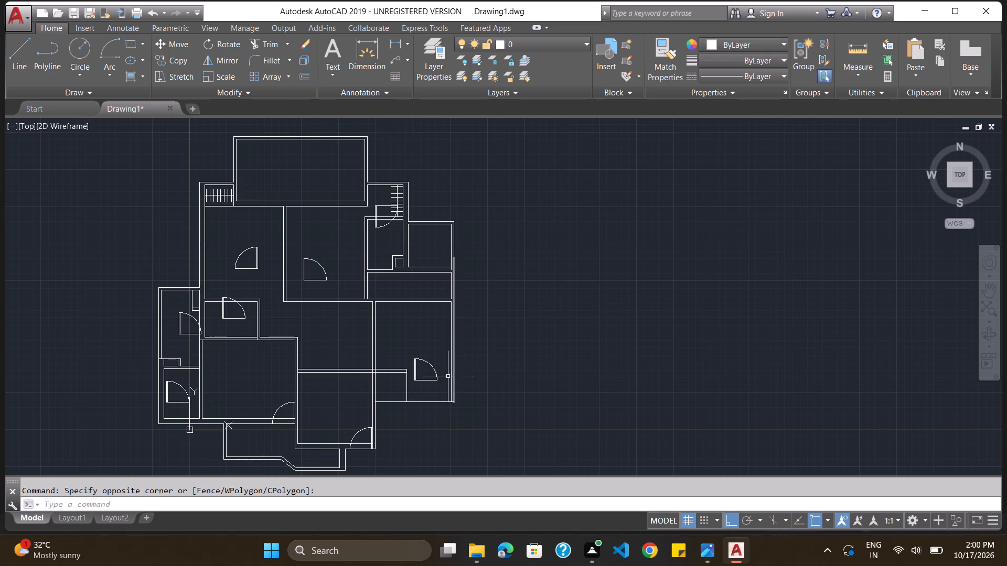
Mirror the southeast room's door about a vertical line through the free end of its swing arc, erasing the source objects.
left_click(406, 508)
type("mi")
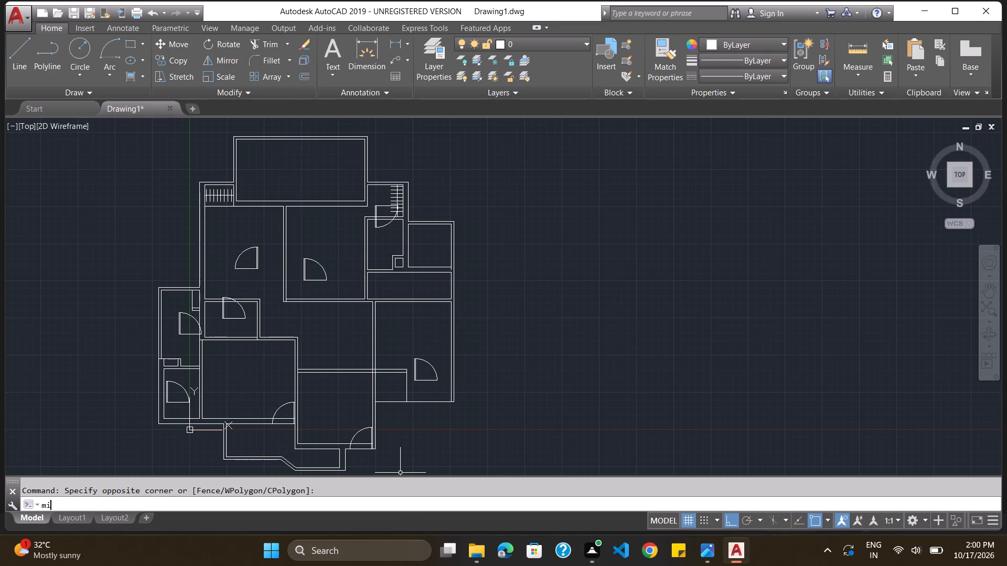
key("Return")
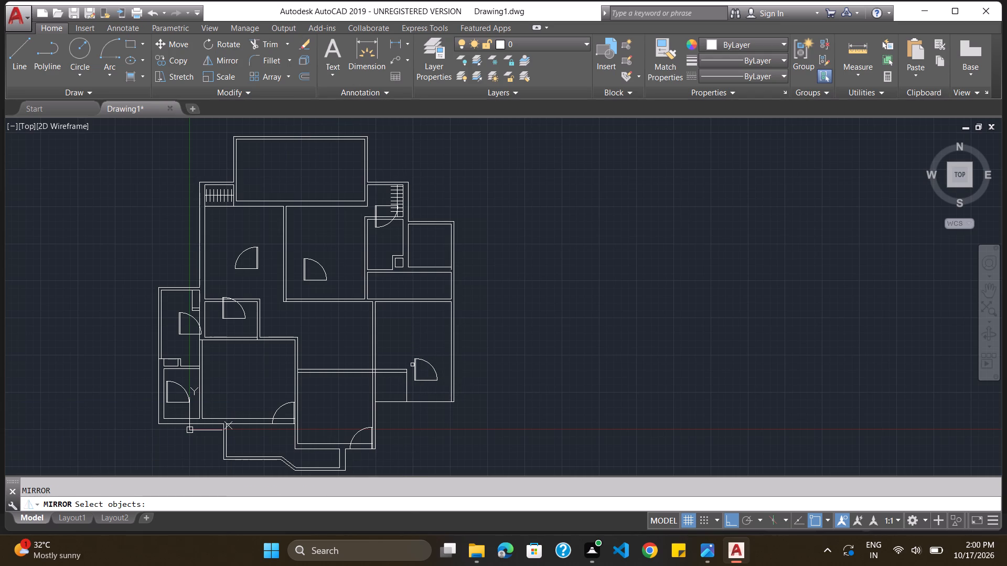
left_click(415, 364)
left_click(430, 362)
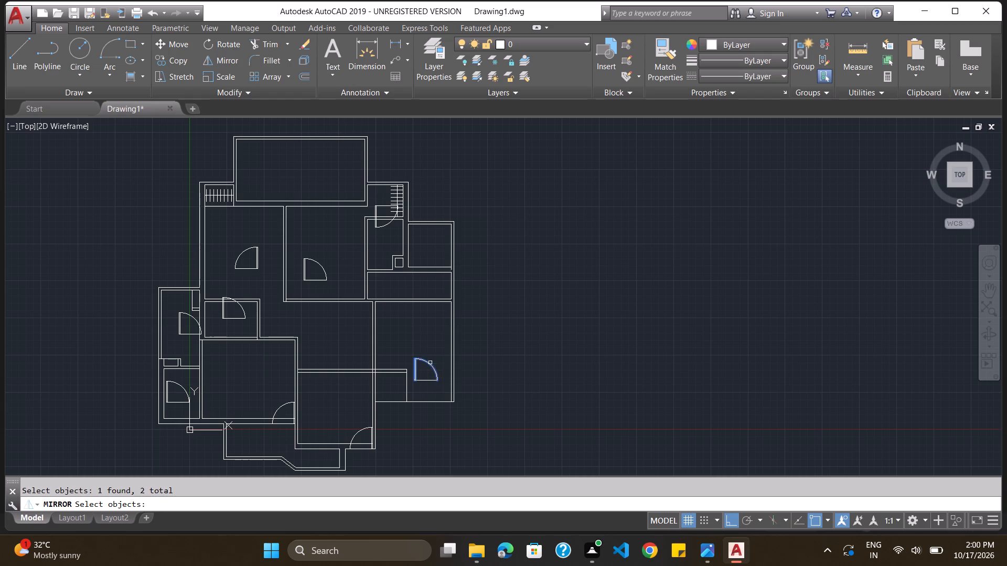
left_click(427, 381)
key("Return")
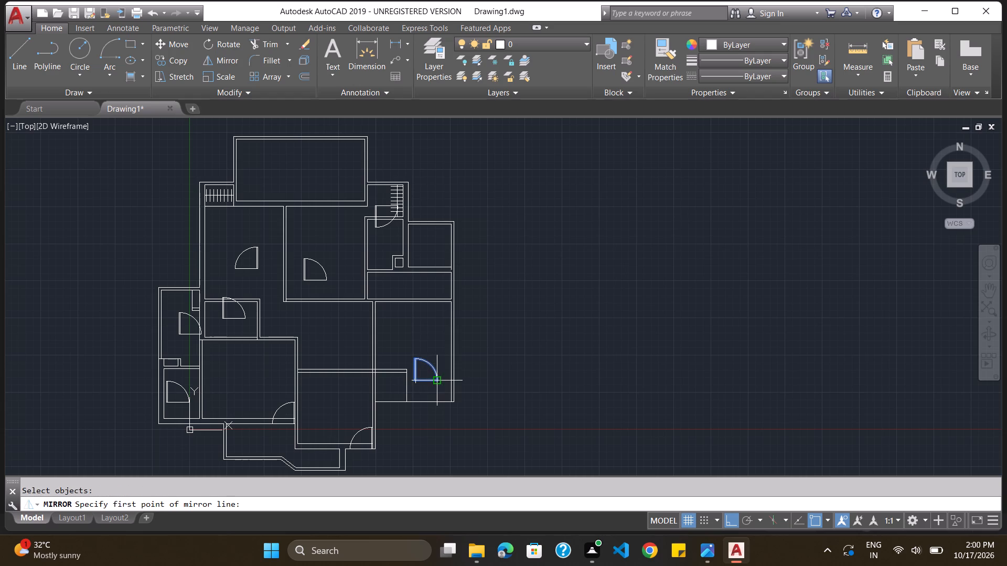
left_click(438, 379)
left_click(441, 346)
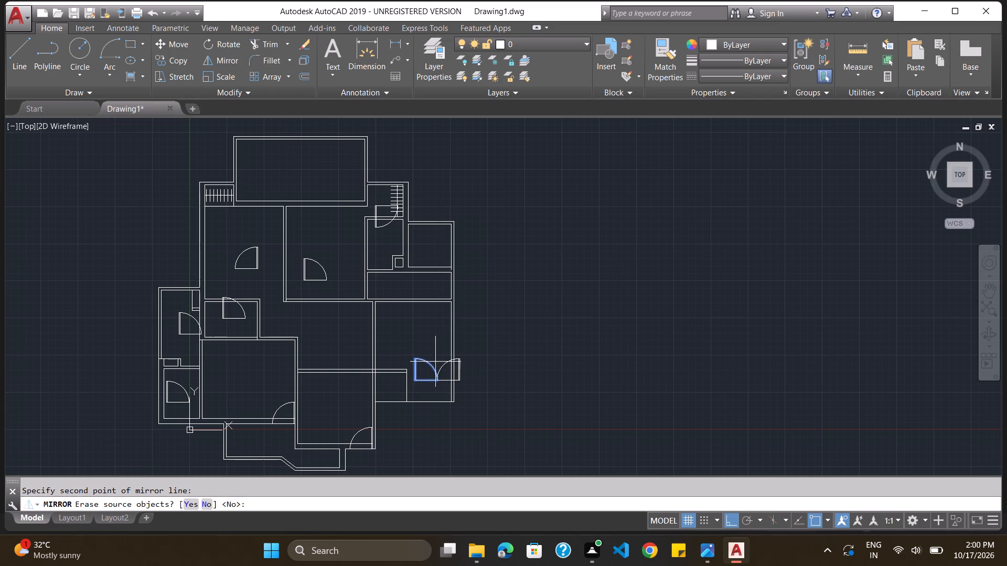
left_click(192, 504)
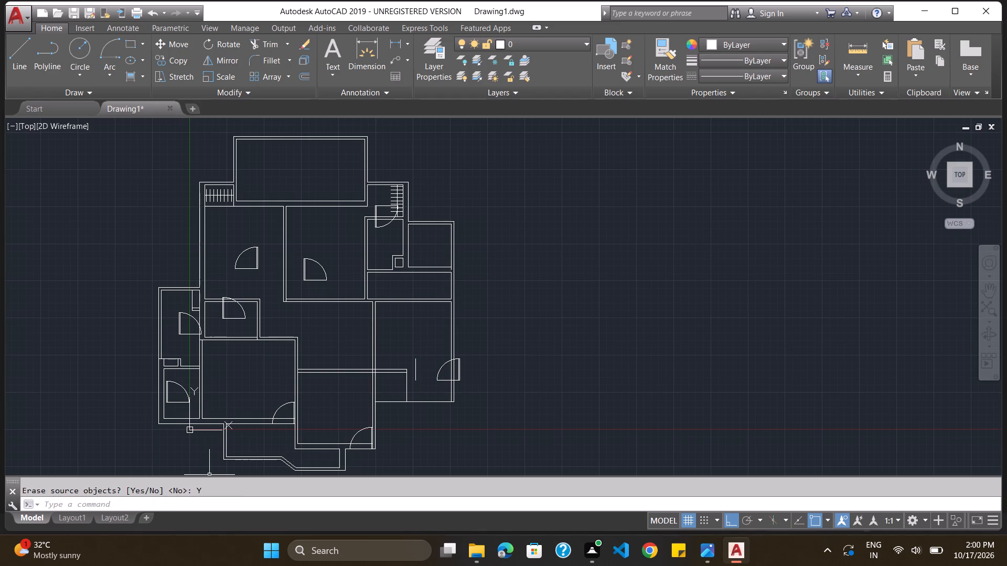
Delete the leftover vertical leaf line of the original door in the southeast room.
left_click(416, 365)
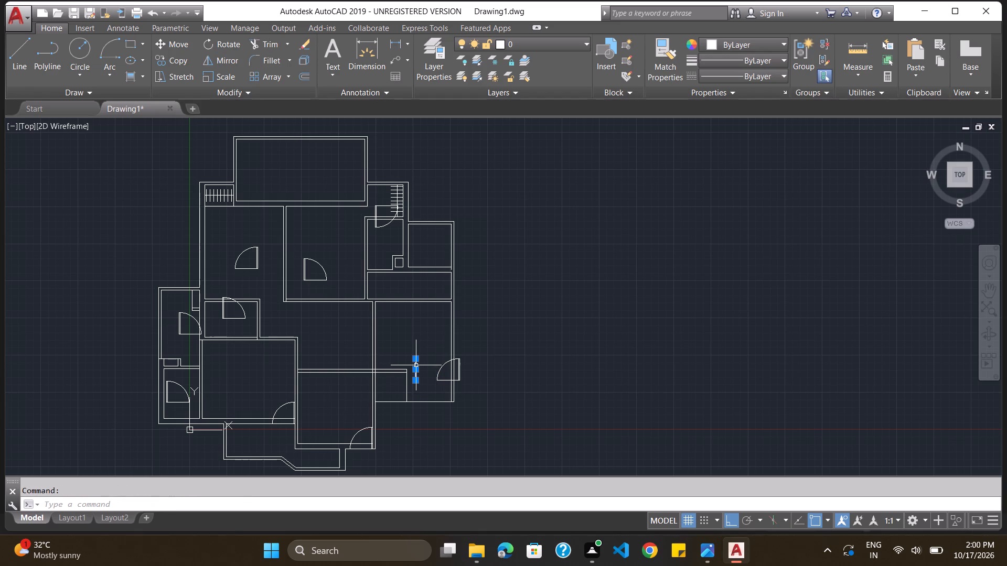
key("Delete")
Move the southeast room's mirrored door by its leaf's lower outer corner to where the east wall's inner line meets the south wall line.
scroll(458, 385, "up", 1)
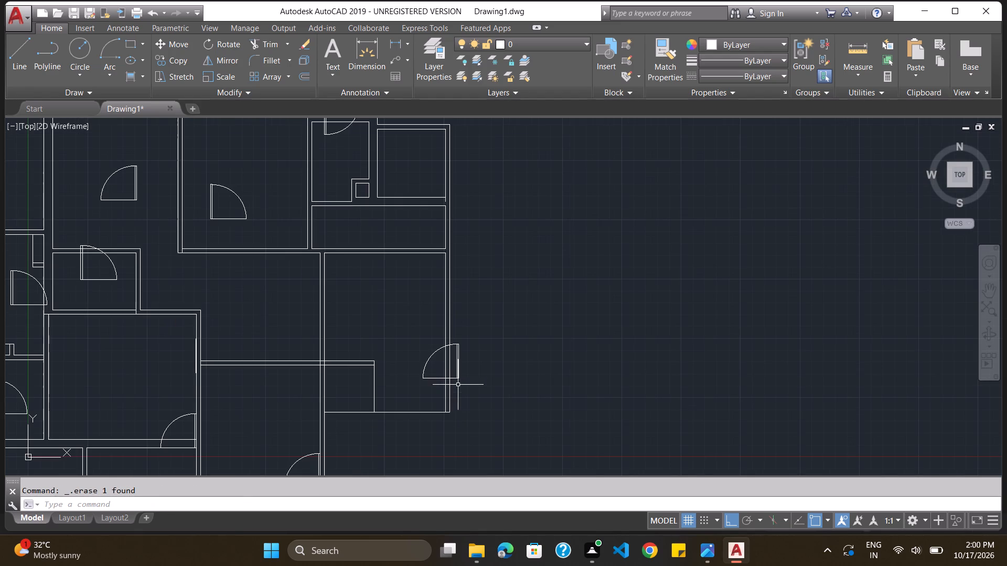
left_click(458, 350)
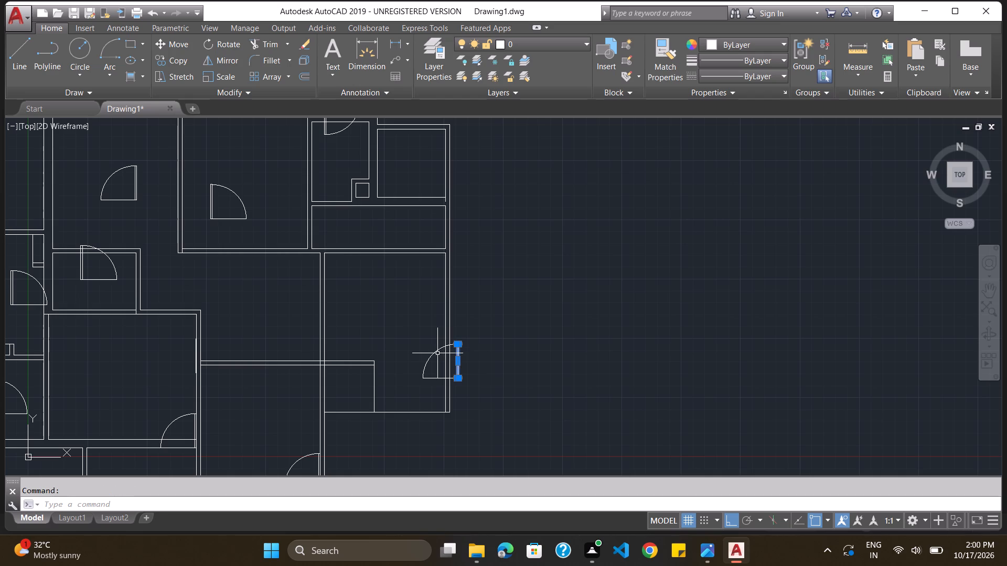
left_click(437, 351)
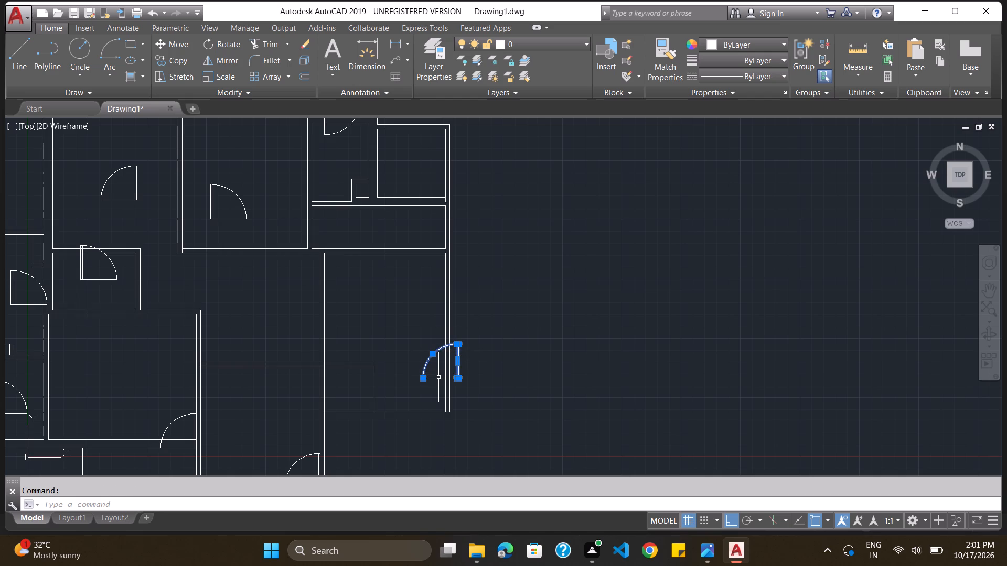
left_click(438, 377)
key("m")
key("Return")
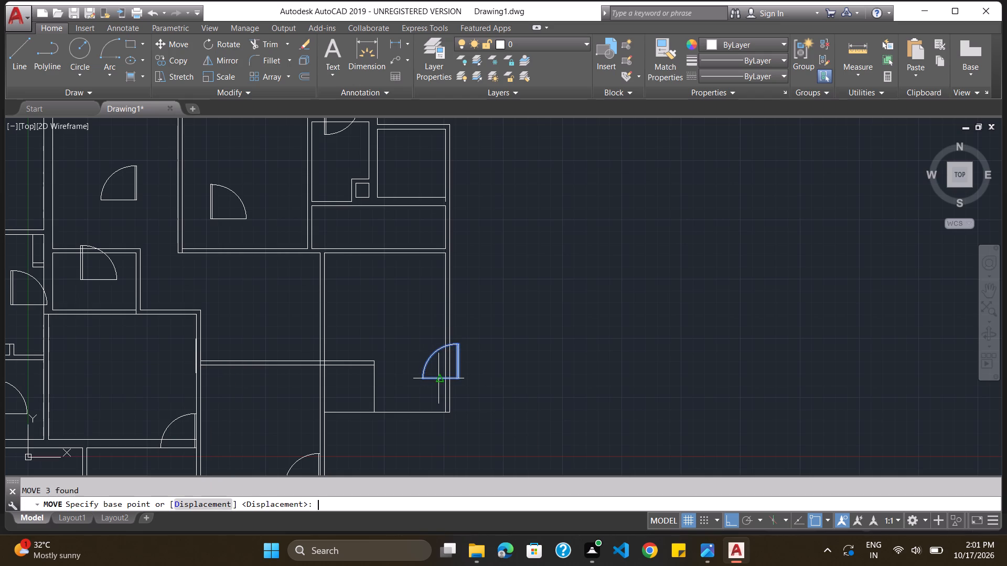
left_click(456, 382)
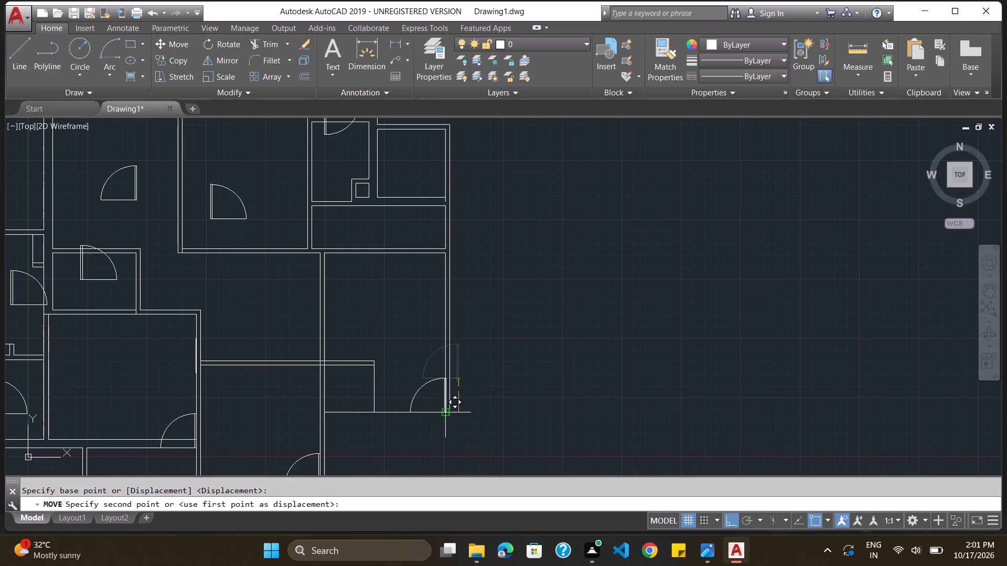
left_click(443, 412)
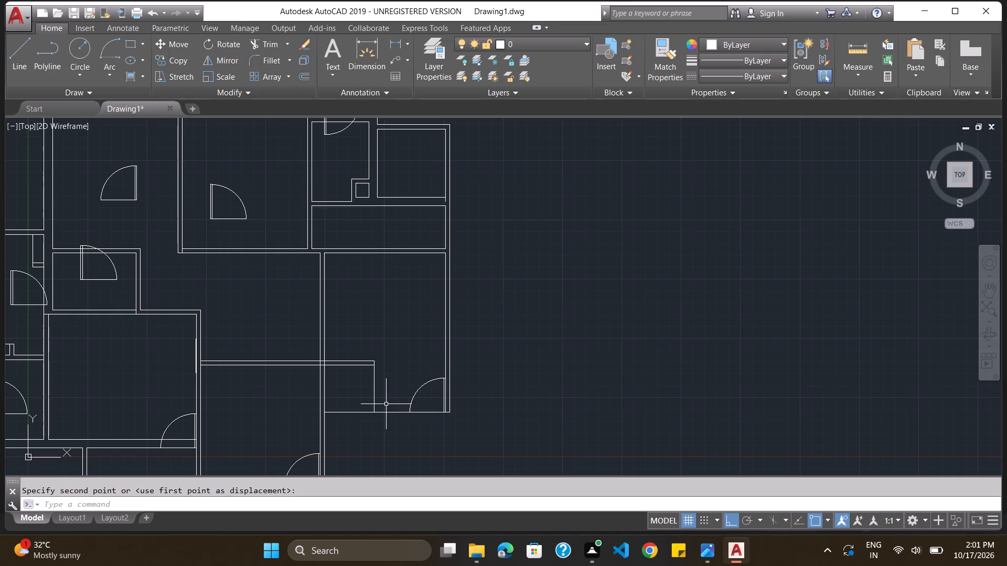
scroll(325, 285, "down", 2)
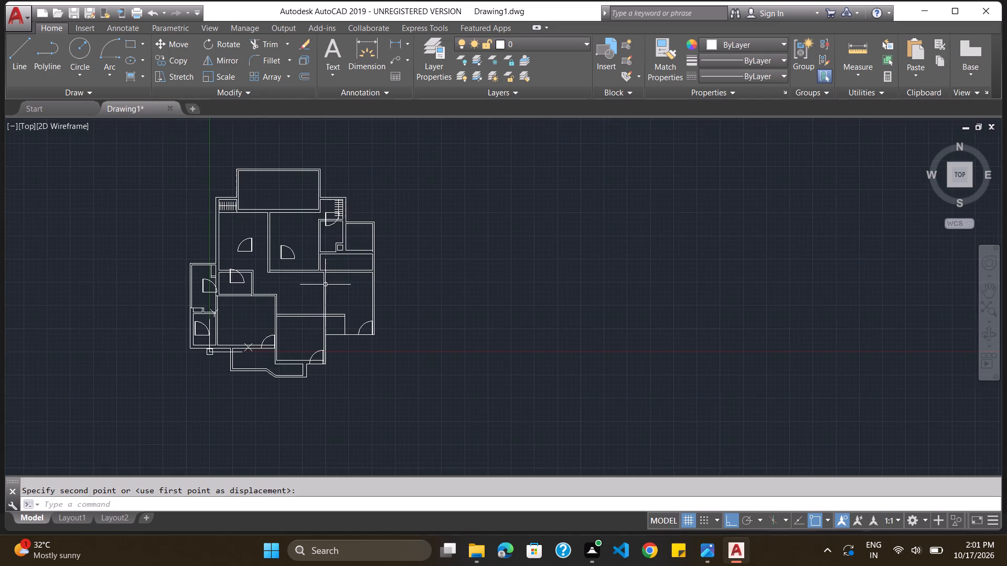
Rotate the door in the upper west room by 90° about its lower hinge corner.
scroll(325, 321, "up", 2)
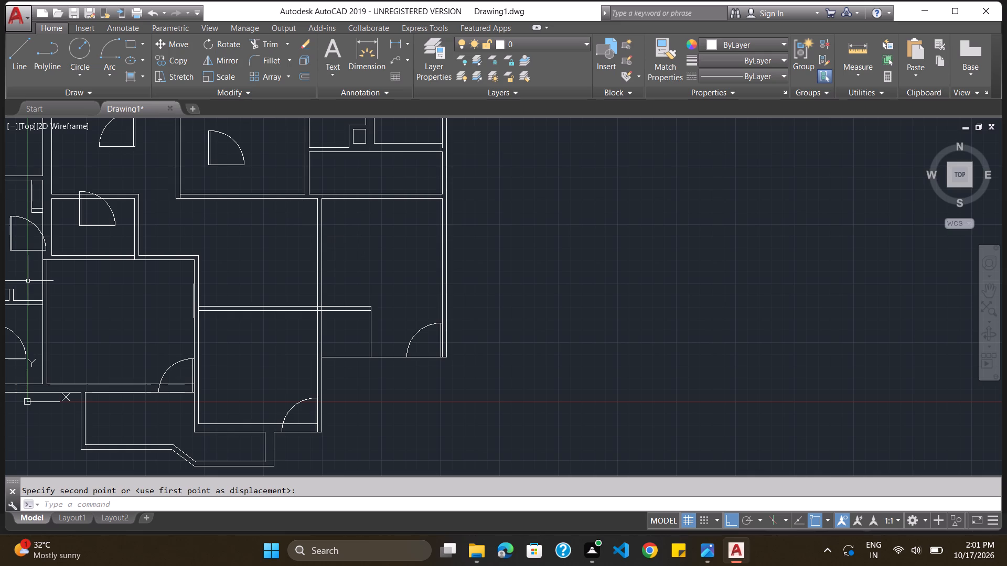
scroll(156, 350, "down", 2)
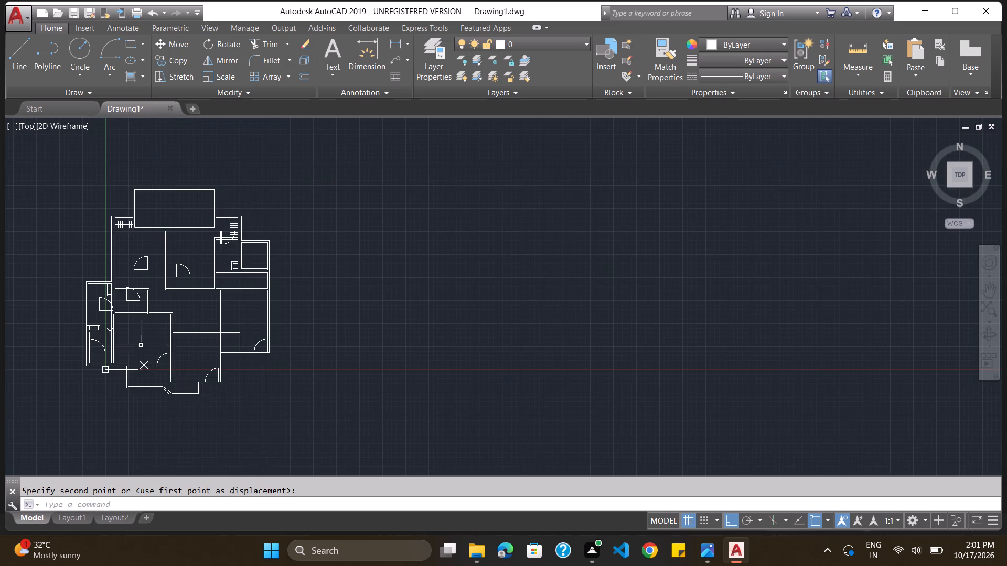
scroll(80, 317, "up", 1)
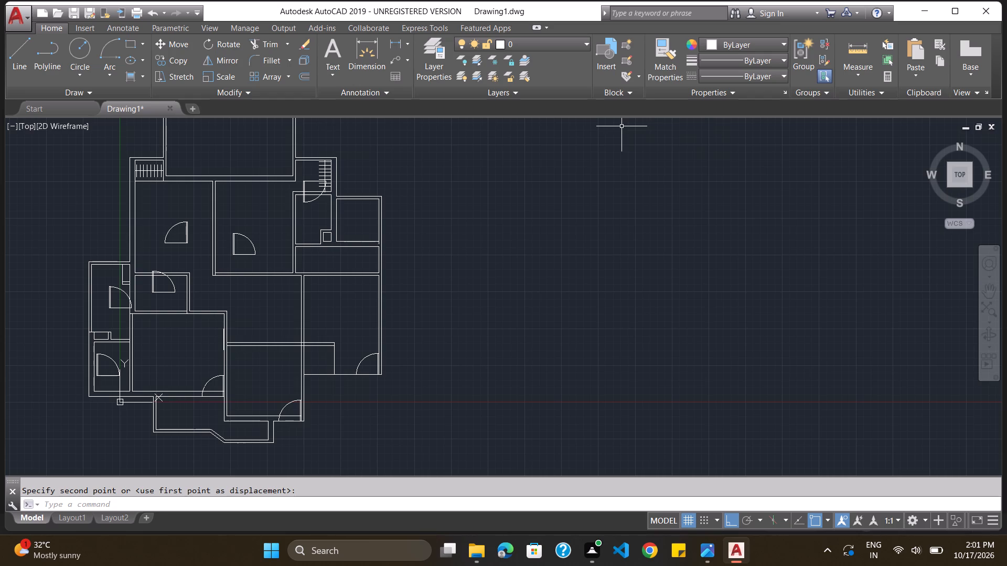
left_click(406, 506)
key("r")
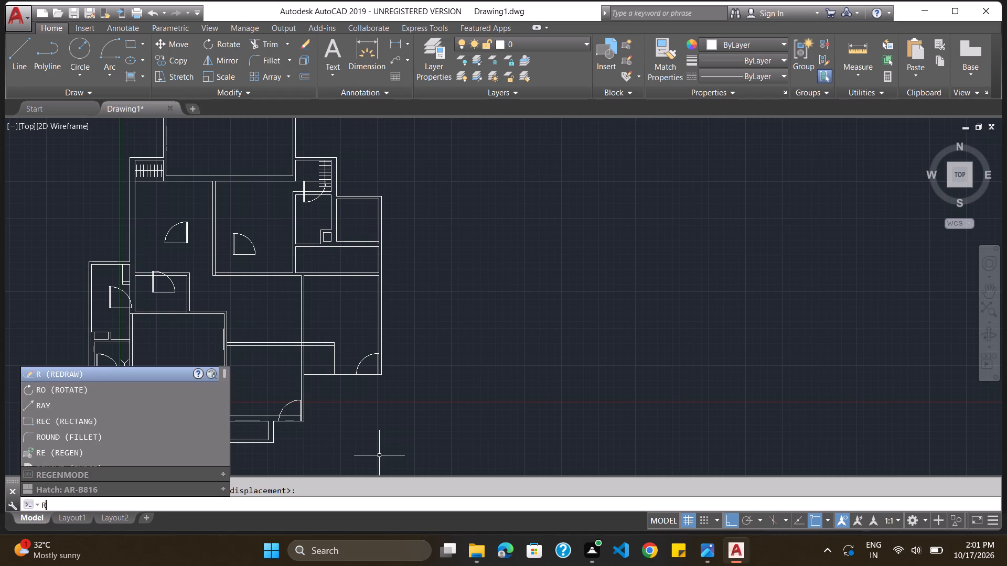
key("o")
key("Return")
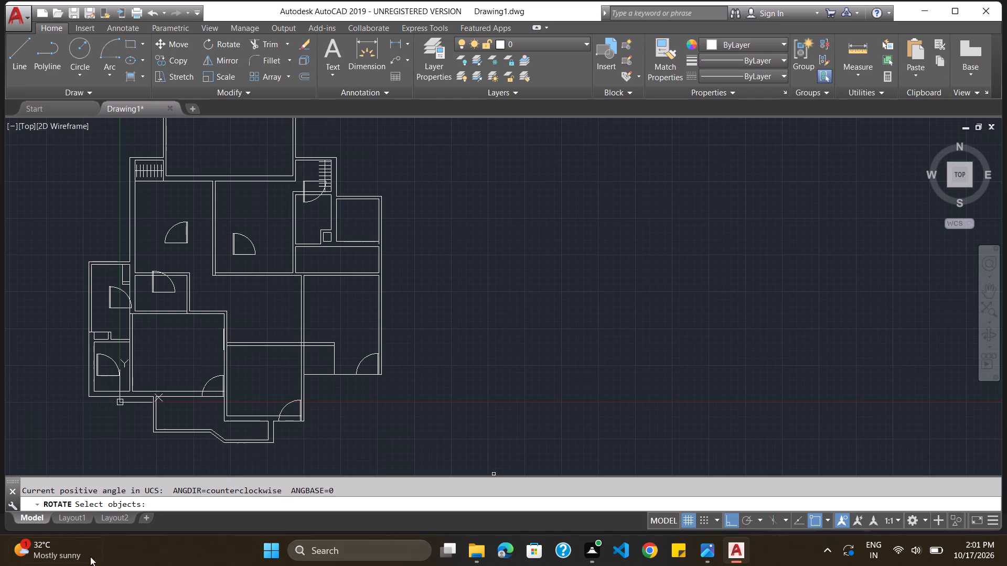
left_click(122, 291)
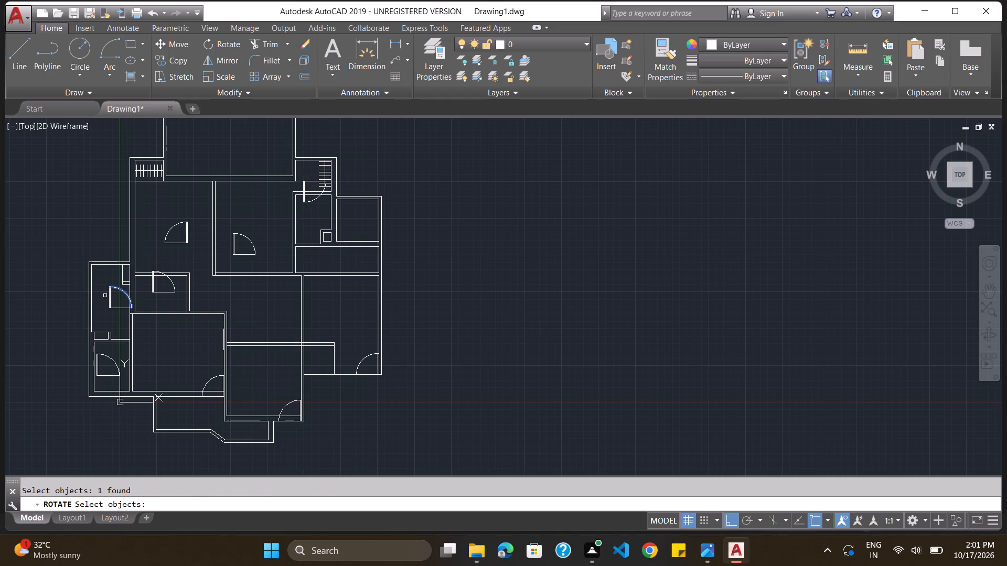
left_click(110, 296)
left_click(118, 308)
key("Return")
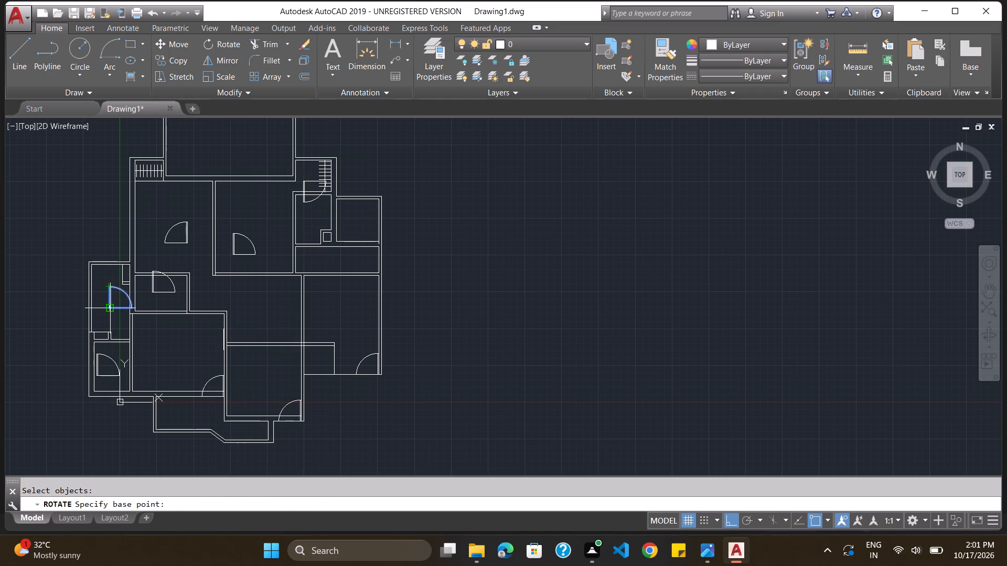
left_click(109, 305)
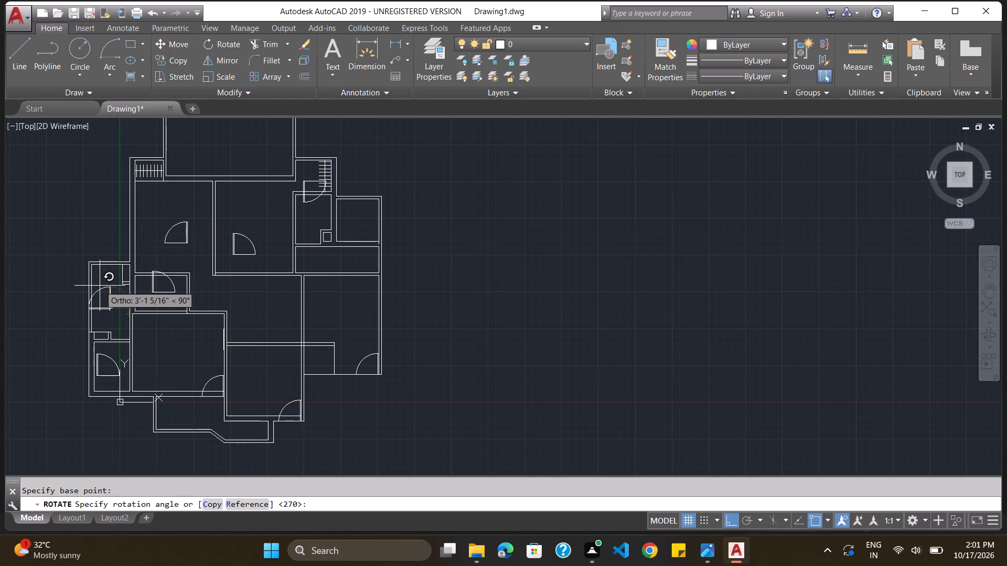
left_click(100, 286)
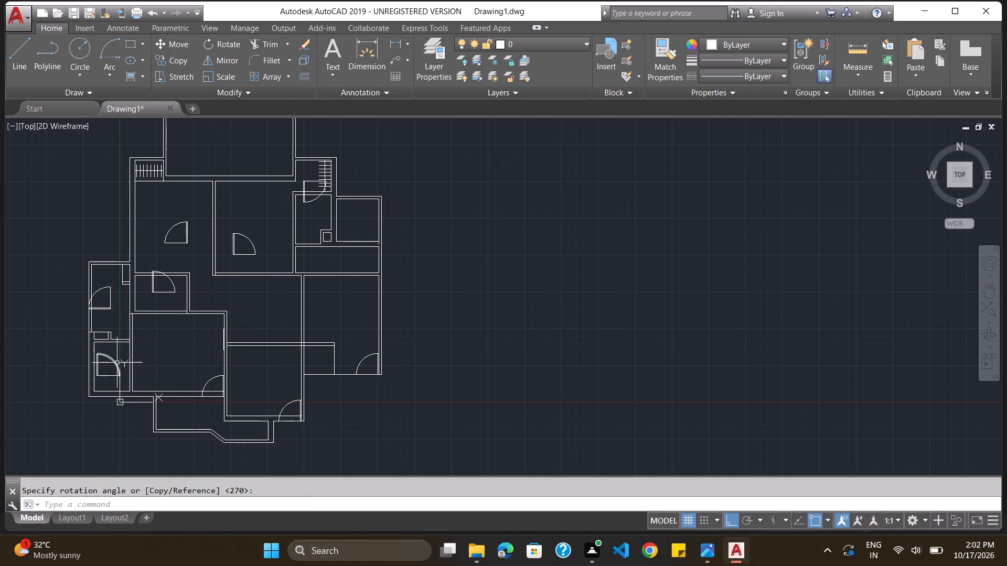
Rotate the southwest room's door a quarter turn clockwise about the upper end of its vertical leaf.
type("ro")
key("Return")
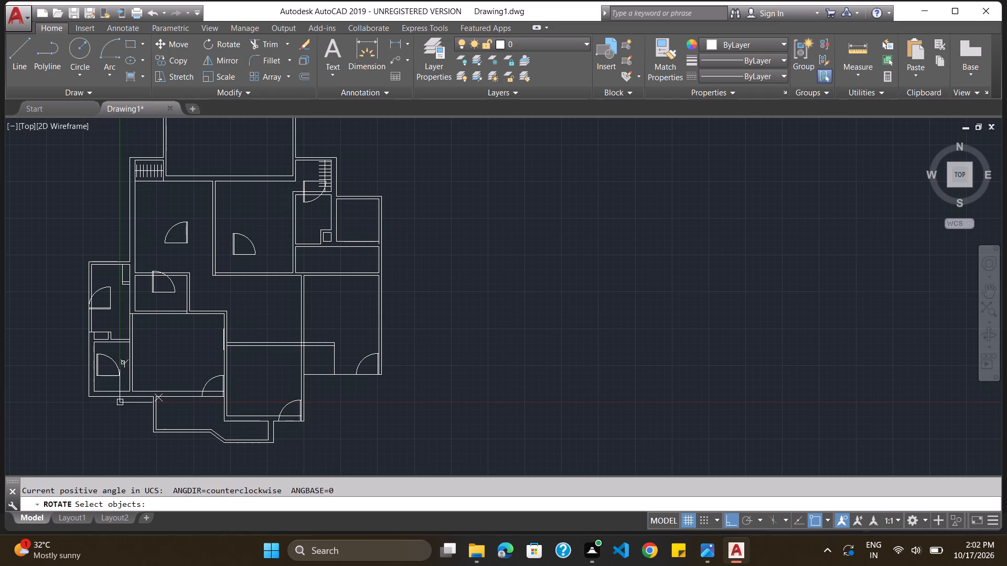
left_click(115, 364)
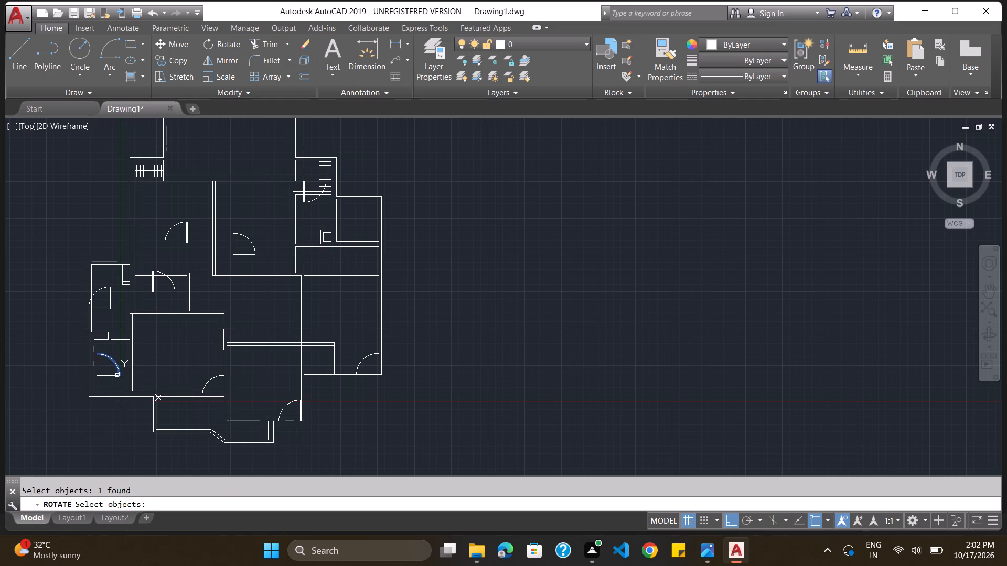
left_click(117, 375)
left_click(108, 375)
left_click(98, 366)
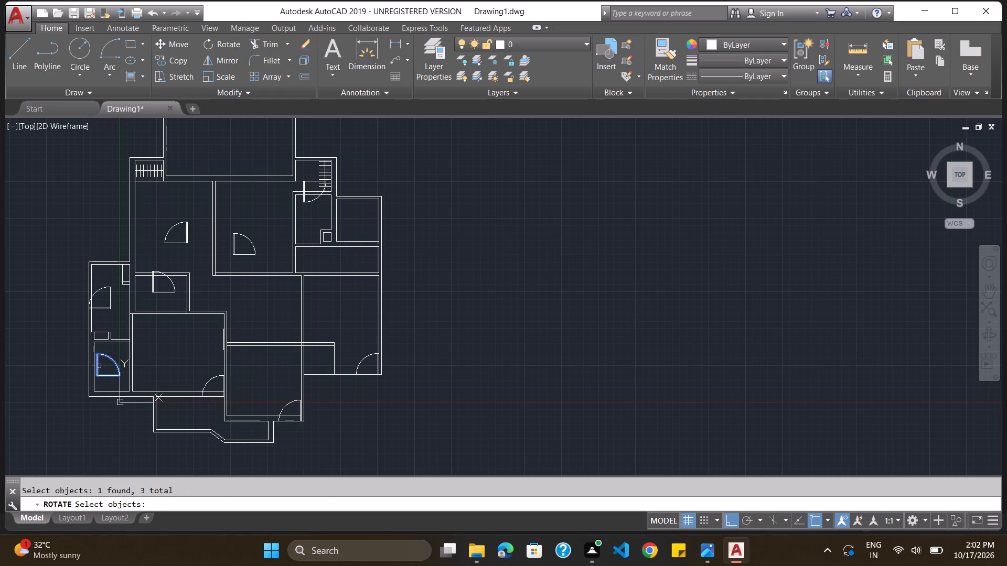
key("Return")
left_click(94, 355)
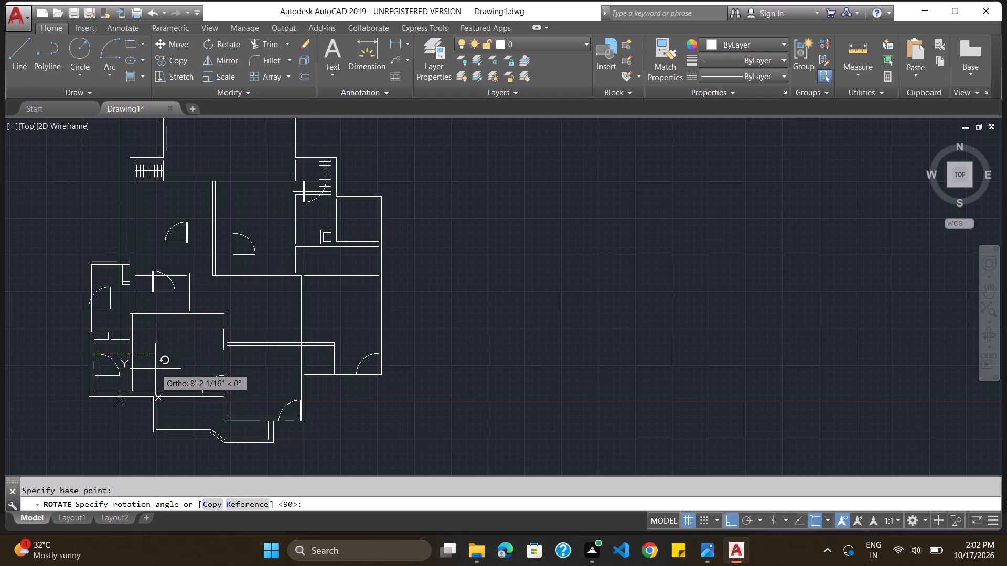
left_click(72, 383)
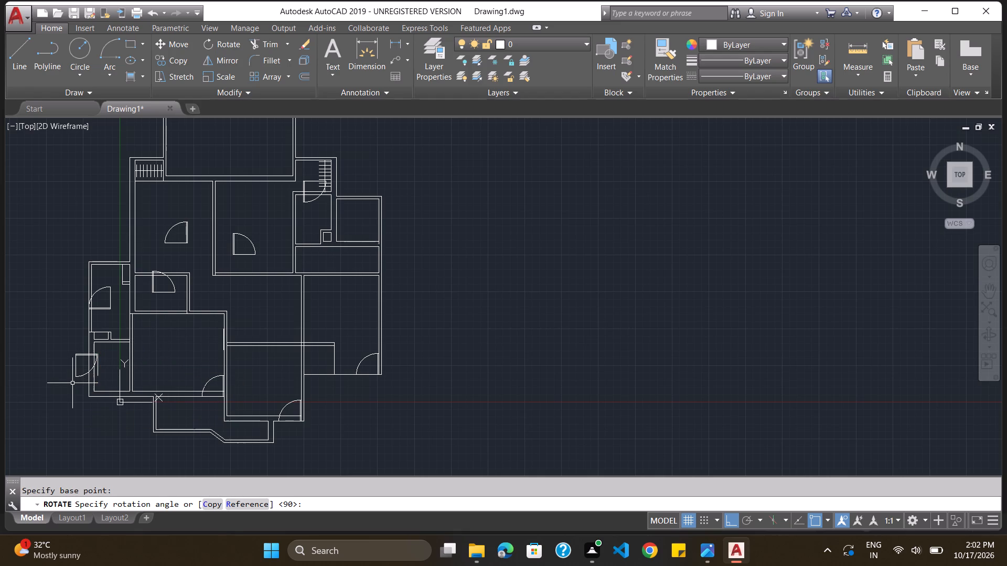
Delete the vertical line left at the southwest room's original door position.
left_click(99, 372)
key("Delete")
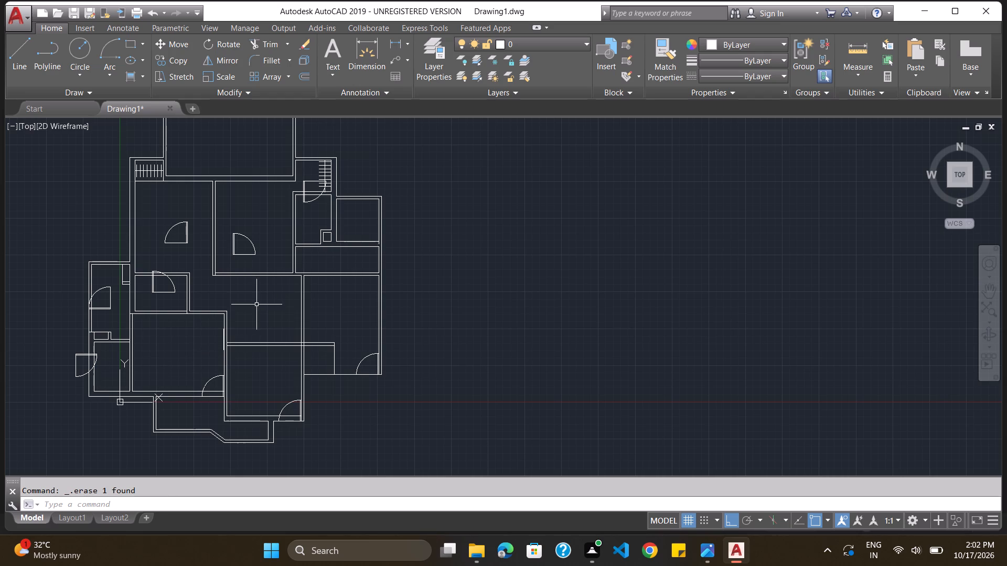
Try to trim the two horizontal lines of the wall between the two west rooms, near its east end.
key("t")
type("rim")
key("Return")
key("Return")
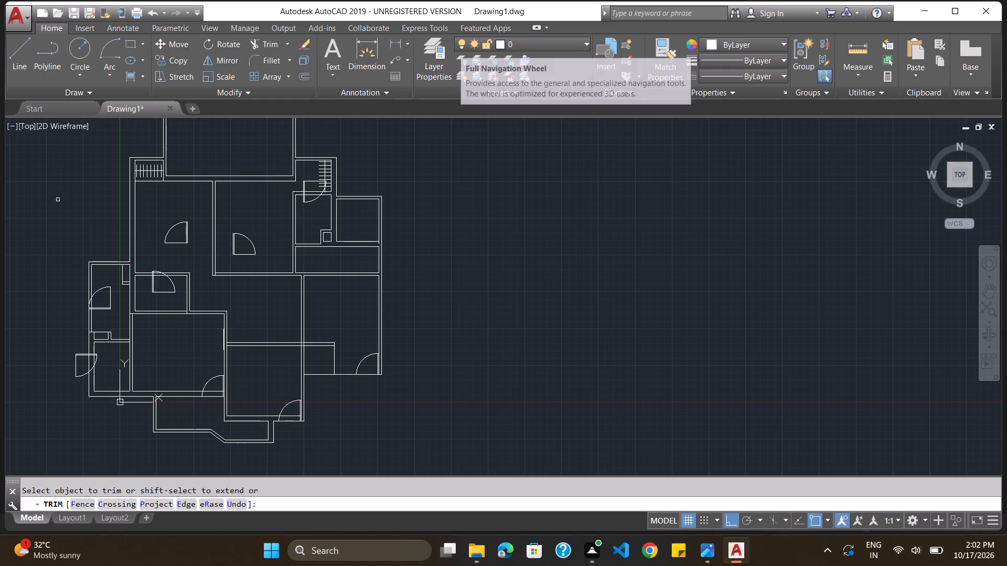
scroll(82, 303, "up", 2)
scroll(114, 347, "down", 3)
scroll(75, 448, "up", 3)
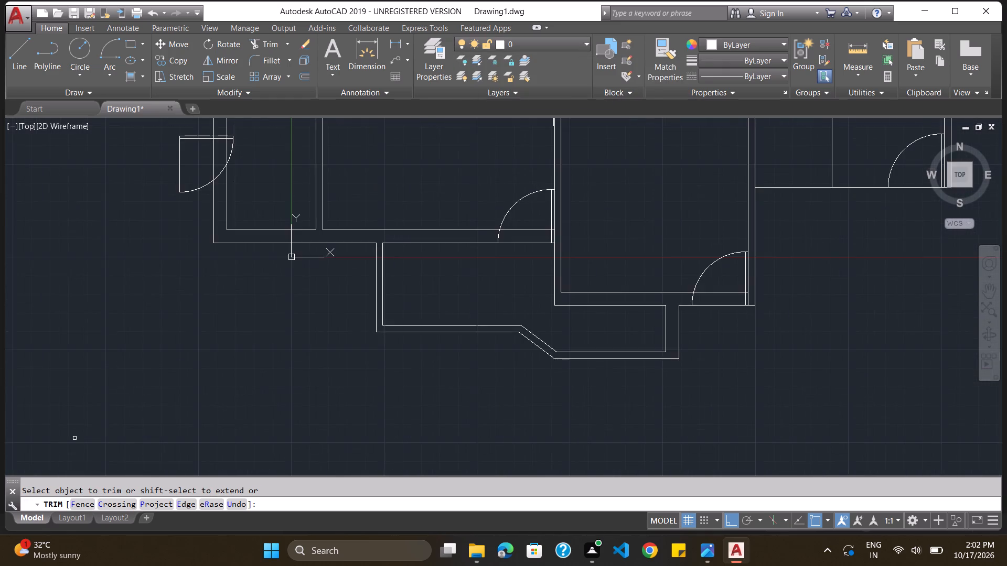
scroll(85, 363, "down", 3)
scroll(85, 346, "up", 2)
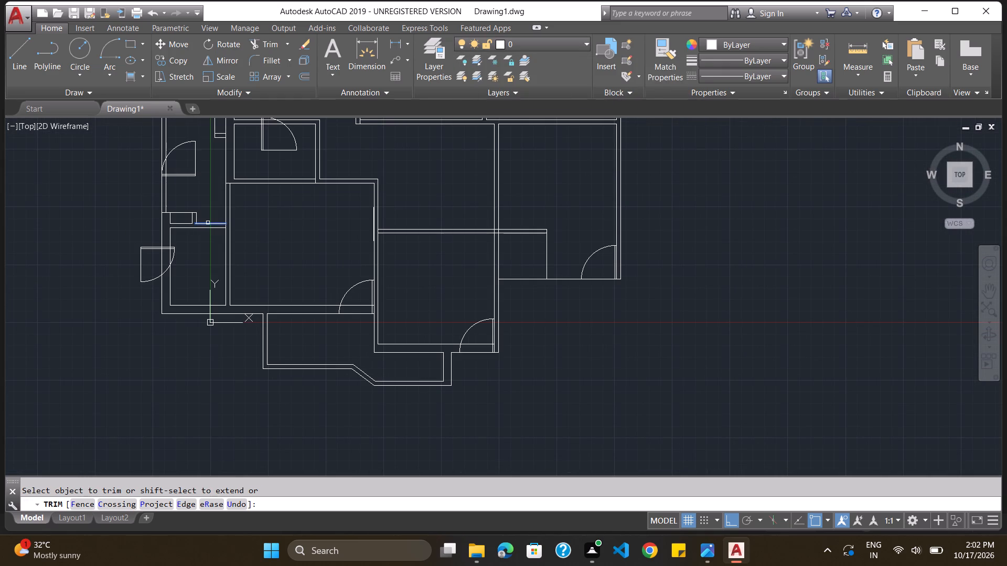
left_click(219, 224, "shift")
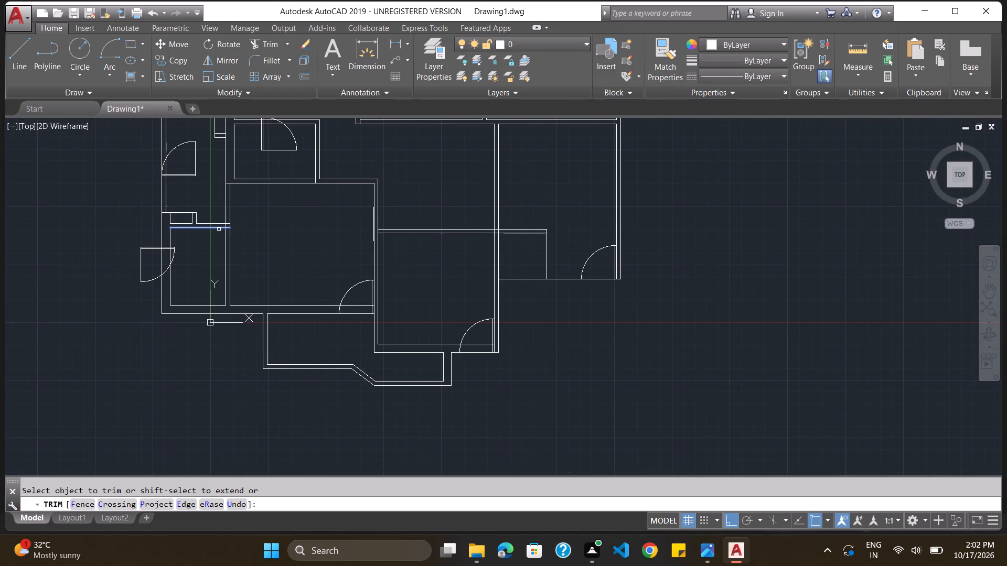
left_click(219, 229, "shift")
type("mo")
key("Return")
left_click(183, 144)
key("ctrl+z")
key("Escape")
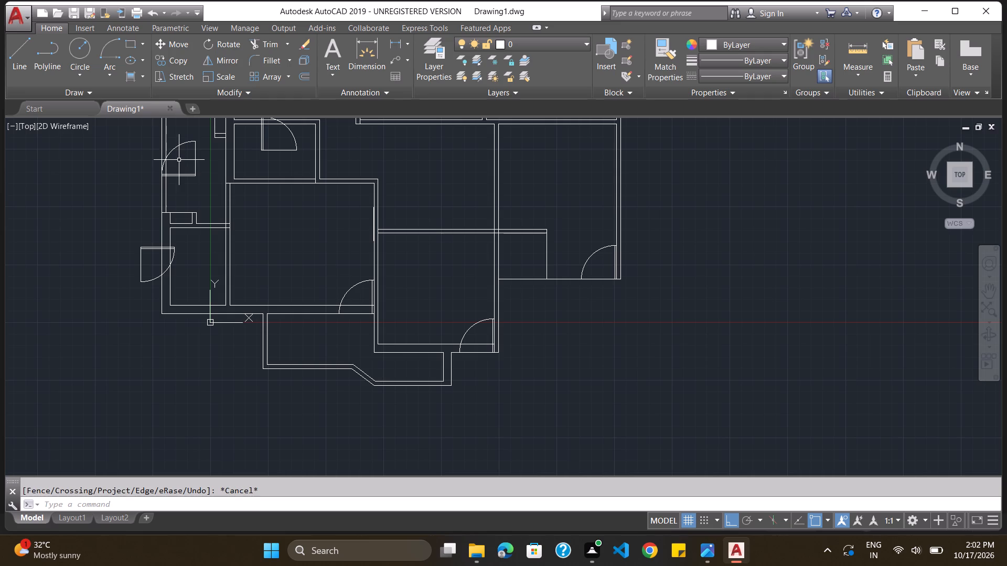
Move the upper west room's door by its leaf's lower east corner to where the dividing wall's upper line meets the east wall's outer line.
left_click(180, 146)
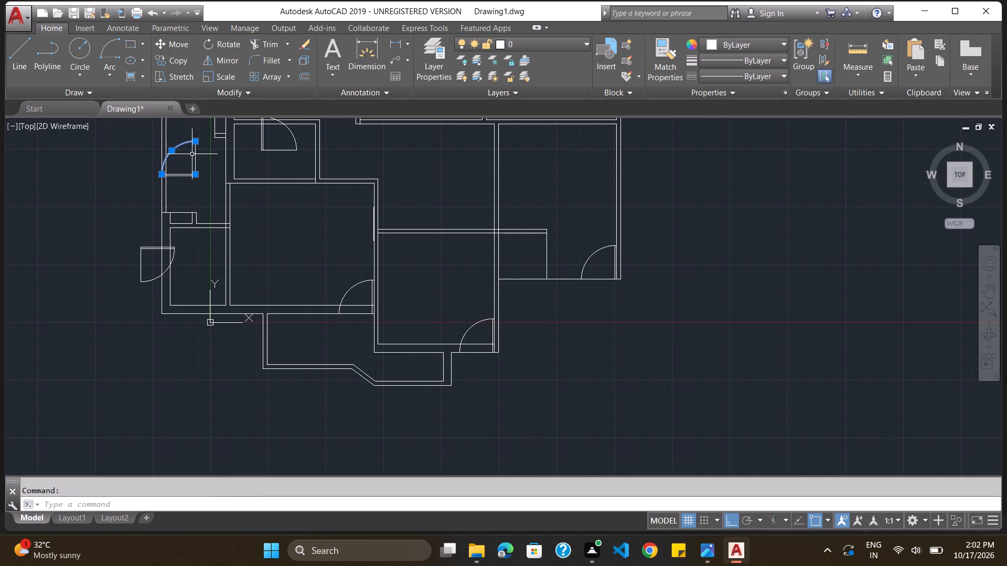
left_click(195, 160)
left_click(188, 176)
key("m")
key("Return")
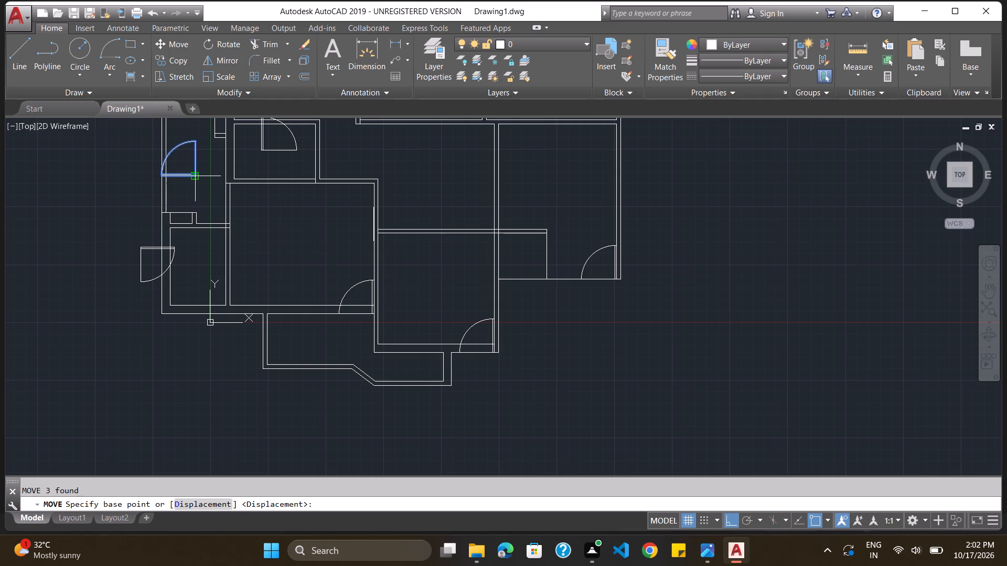
left_click(198, 178)
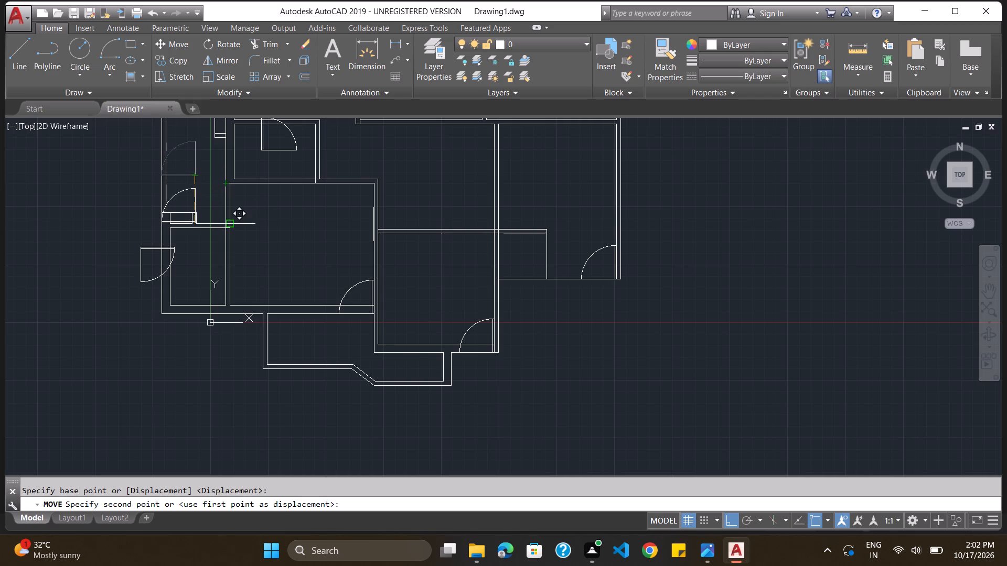
left_click(227, 222)
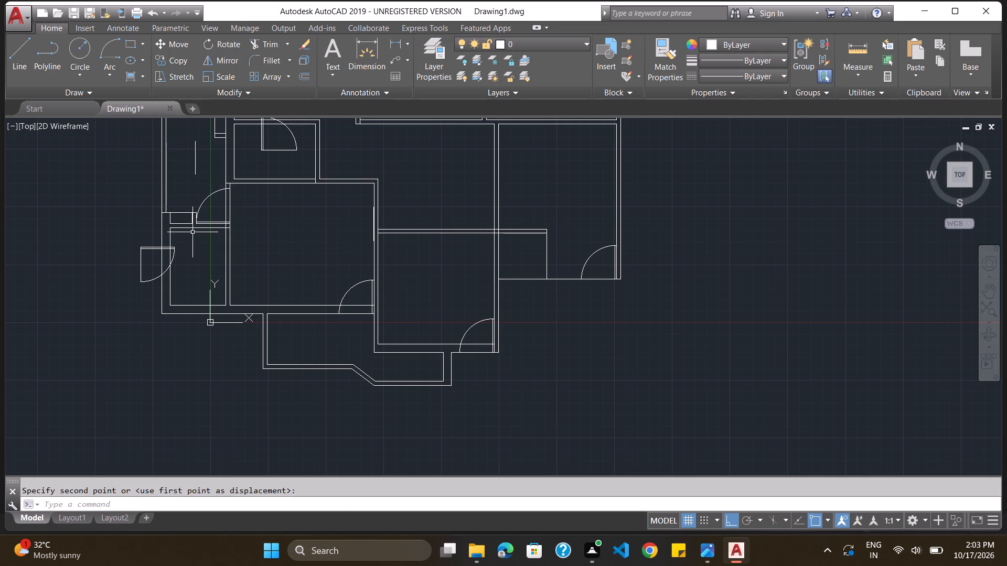
Mirror the southwest room's door about a vertical line through its leaf's east end, erasing the source objects.
scroll(192, 232, "up", 1)
scroll(192, 232, "down", 1)
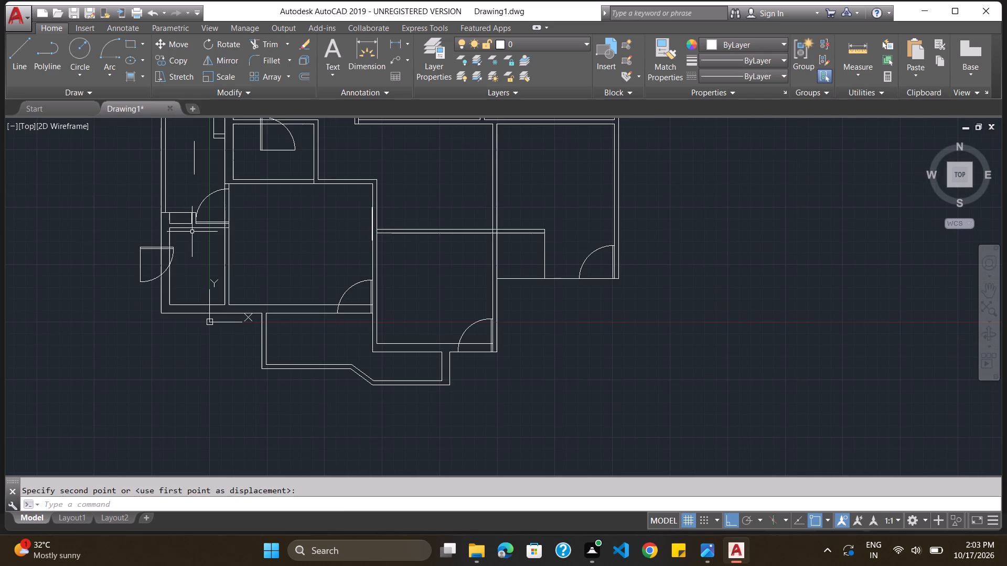
scroll(250, 192, "down", 1)
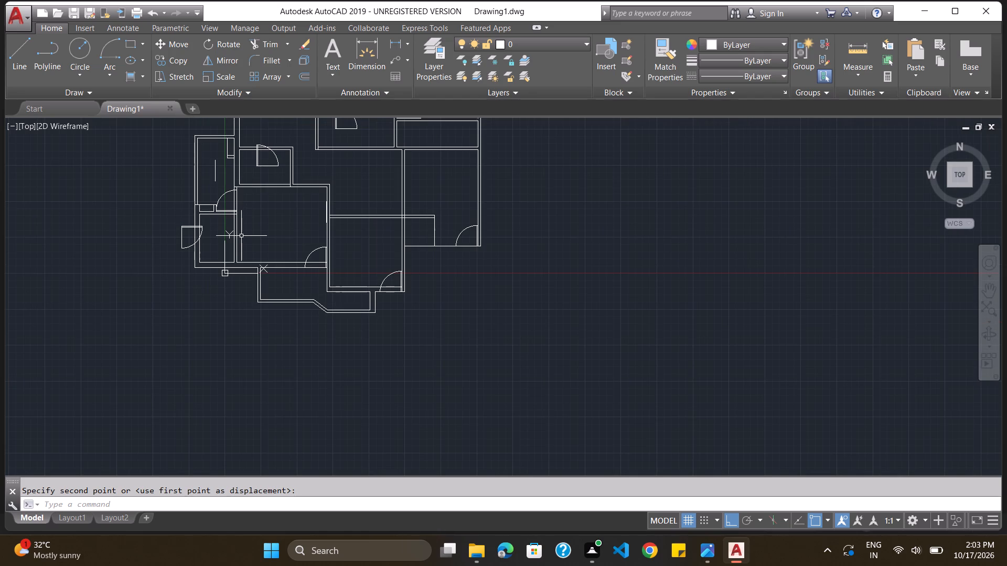
scroll(241, 236, "up", 1)
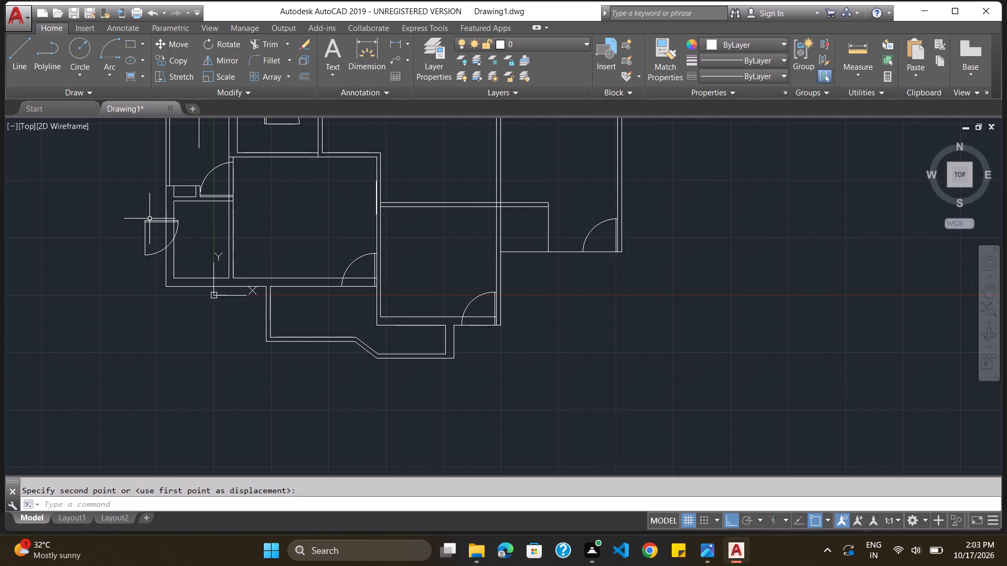
left_click(242, 505)
type("mi")
key("r")
key("r")
type("or")
key("Return")
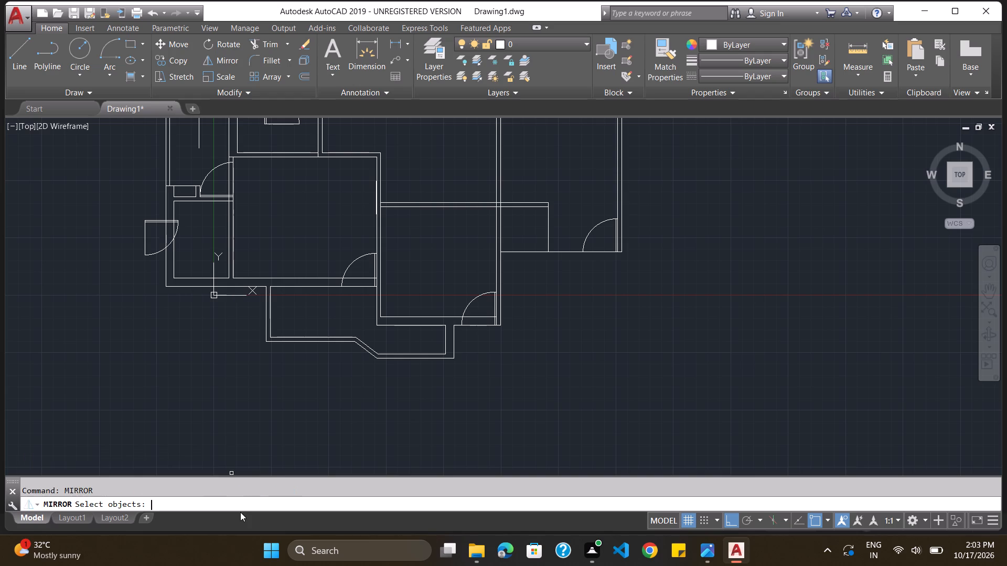
left_click(155, 220)
left_click(146, 232)
left_click(158, 253)
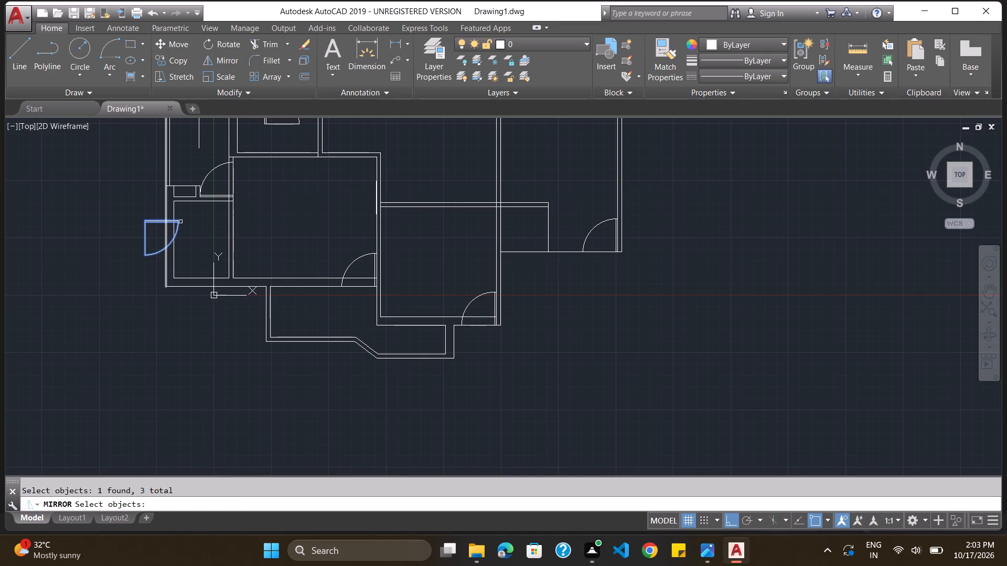
key("Return")
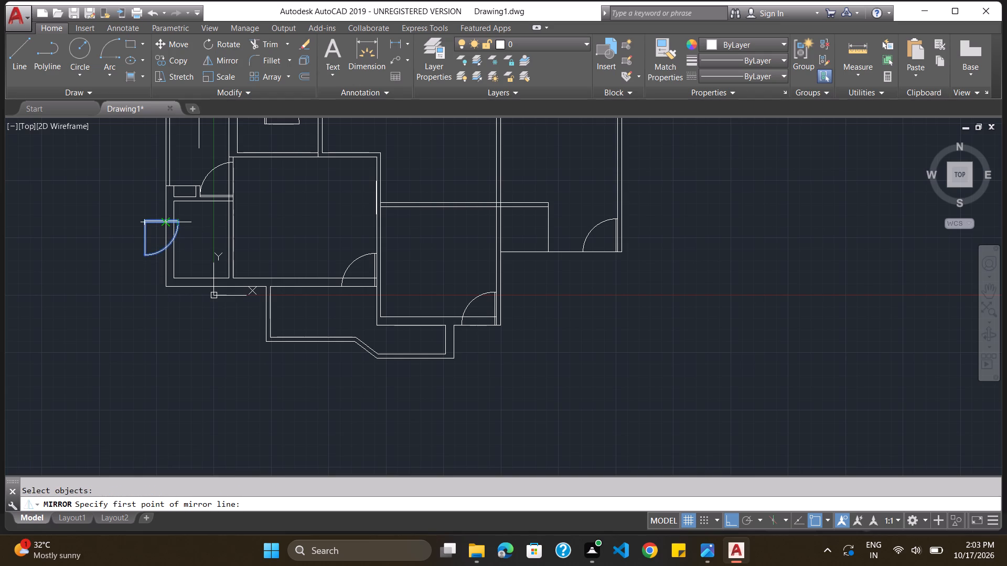
left_click(179, 223)
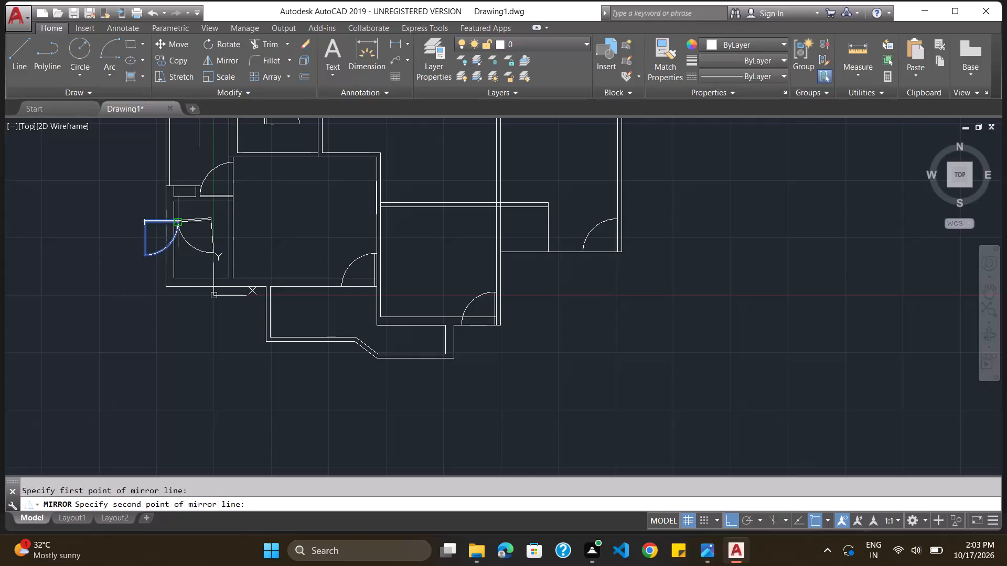
left_click(190, 303)
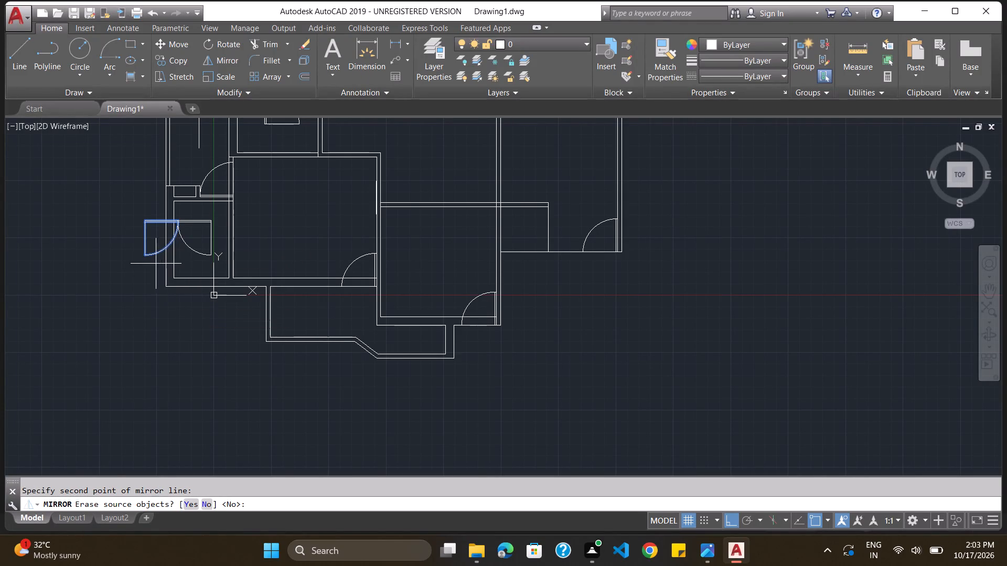
left_click(185, 500)
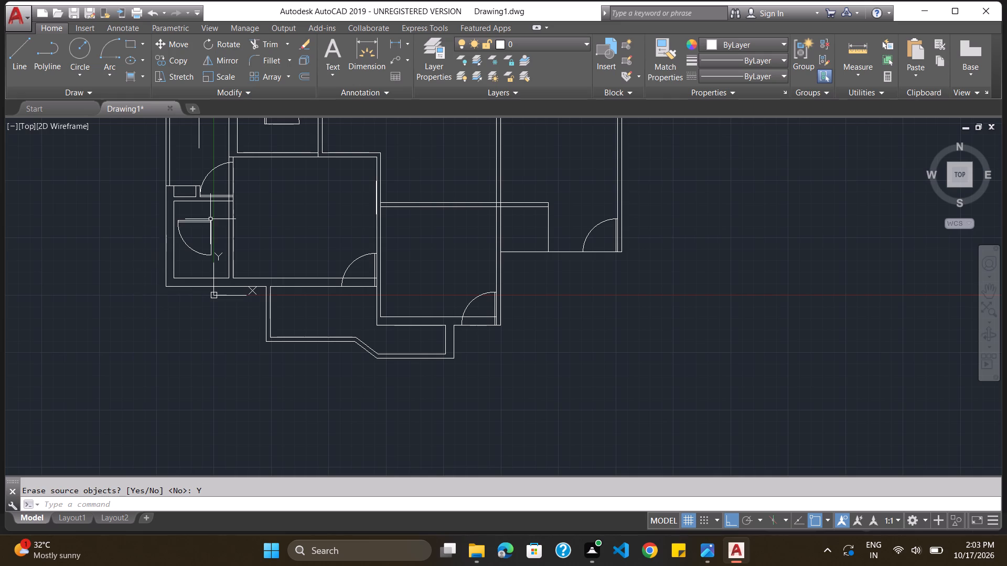
Move the southwest room's door by its leaf's upper east corner to where the dividing wall's lower line meets the east wall's outer line.
scroll(237, 294, "up", 1)
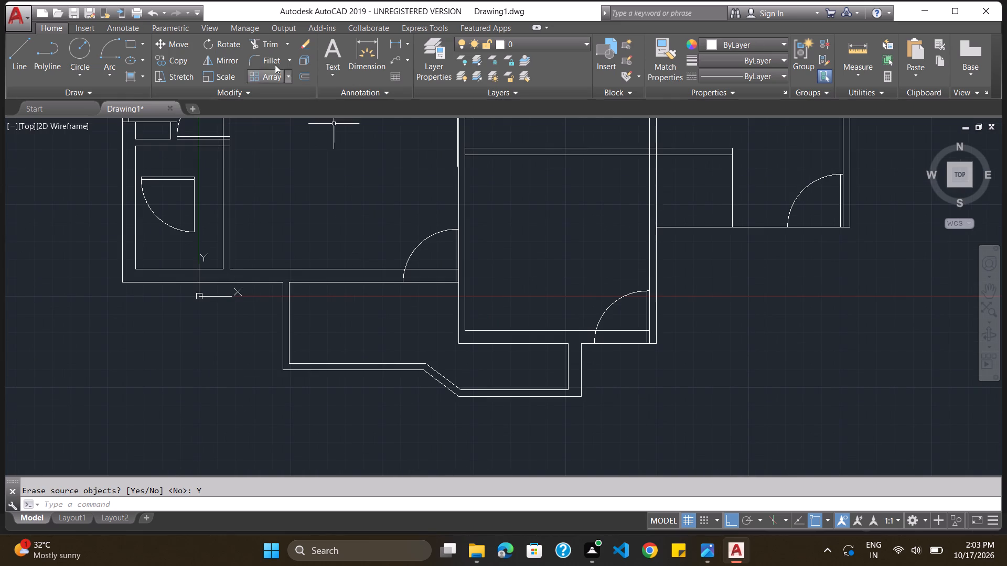
key("m")
key("Return")
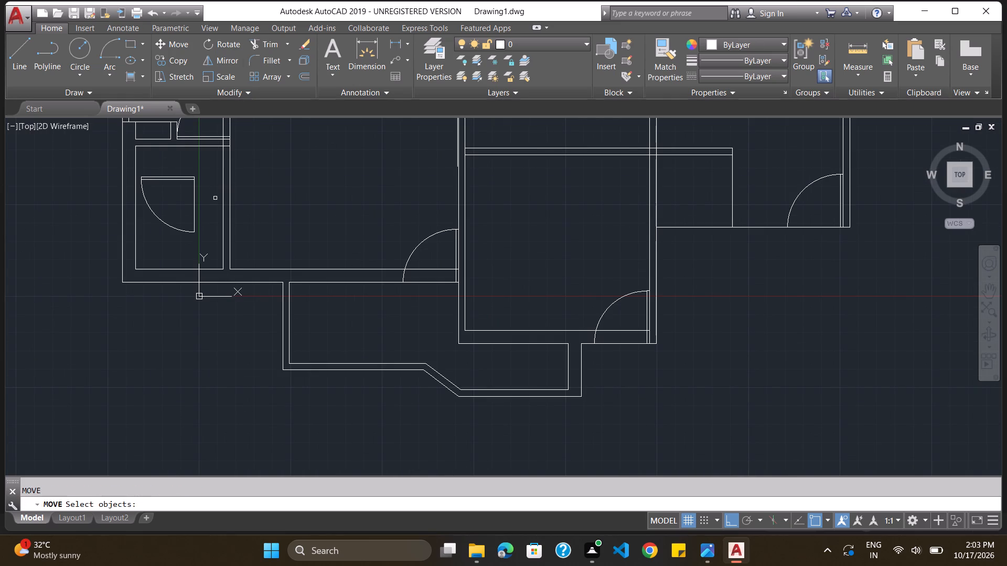
left_click(194, 177)
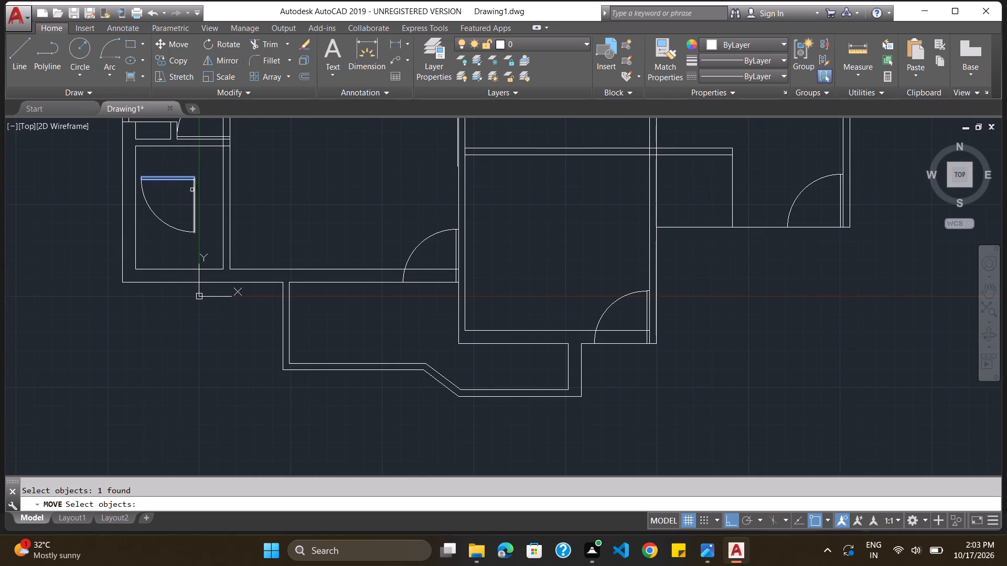
left_click(194, 191)
left_click(173, 228)
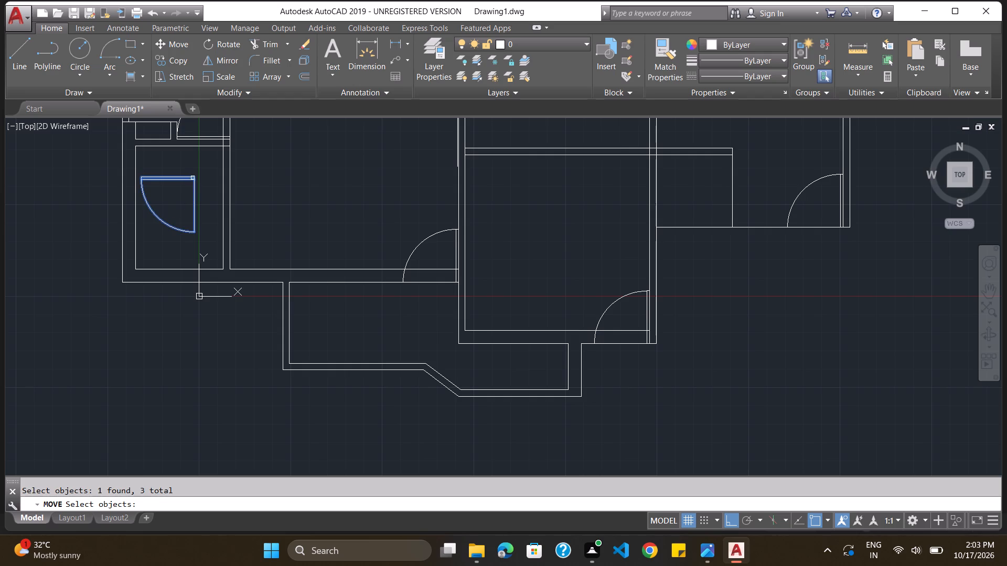
scroll(194, 176, "up", 2)
key("Return")
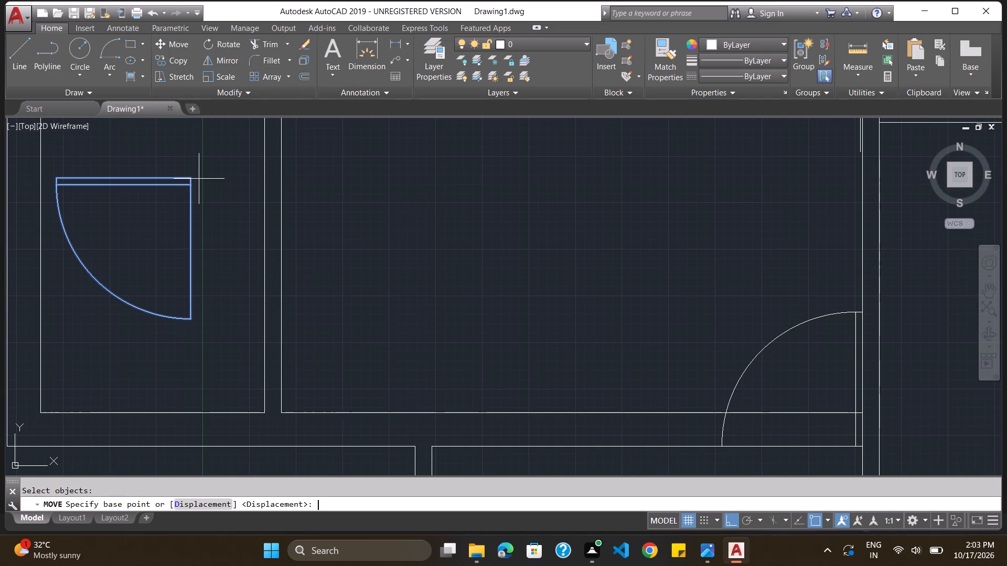
scroll(199, 180, "down", 1)
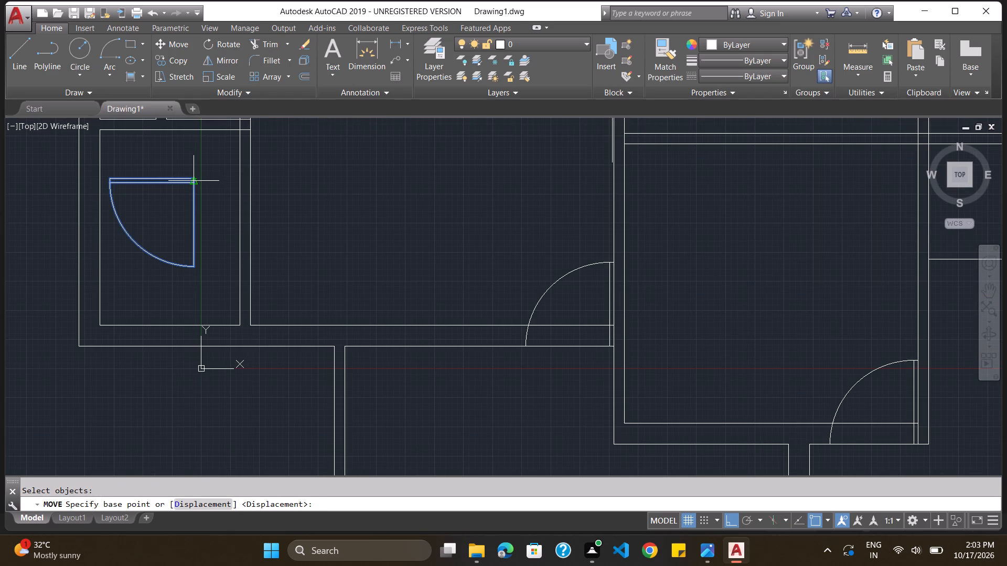
left_click(195, 177)
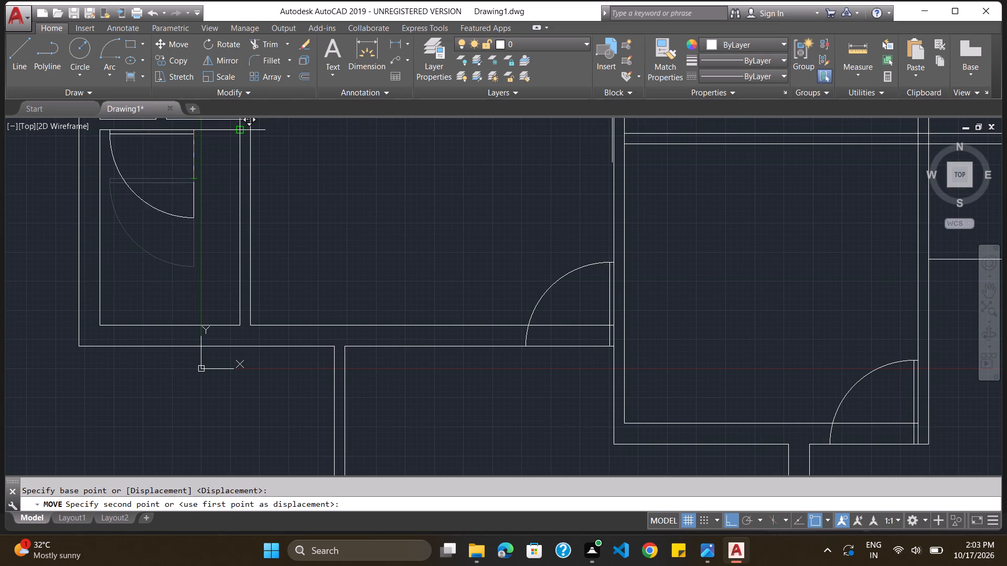
left_click(247, 131)
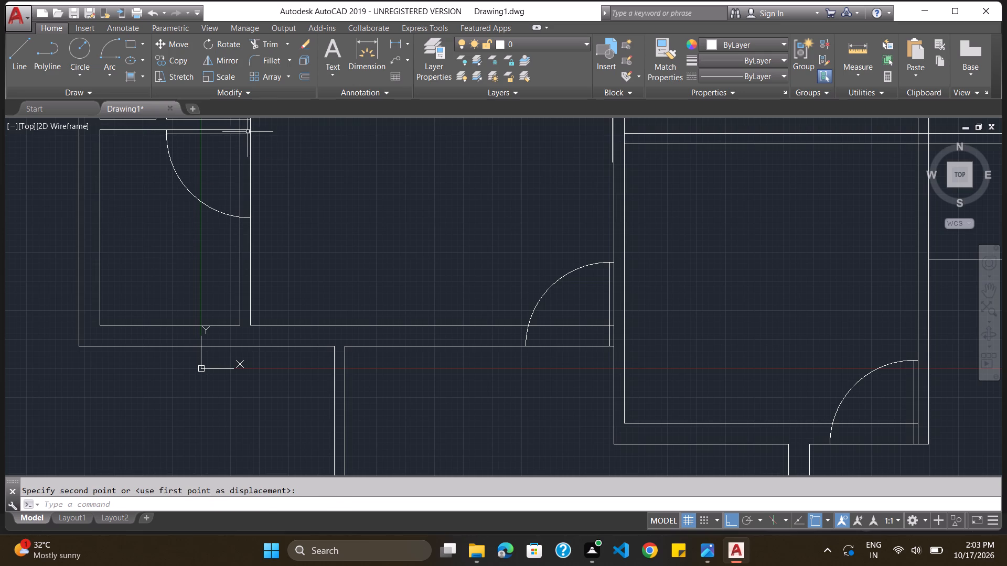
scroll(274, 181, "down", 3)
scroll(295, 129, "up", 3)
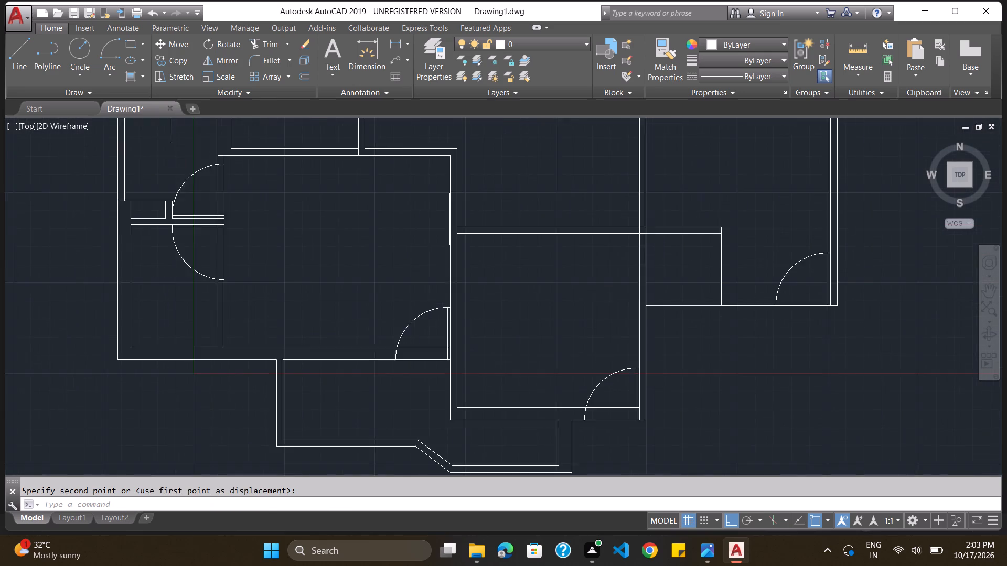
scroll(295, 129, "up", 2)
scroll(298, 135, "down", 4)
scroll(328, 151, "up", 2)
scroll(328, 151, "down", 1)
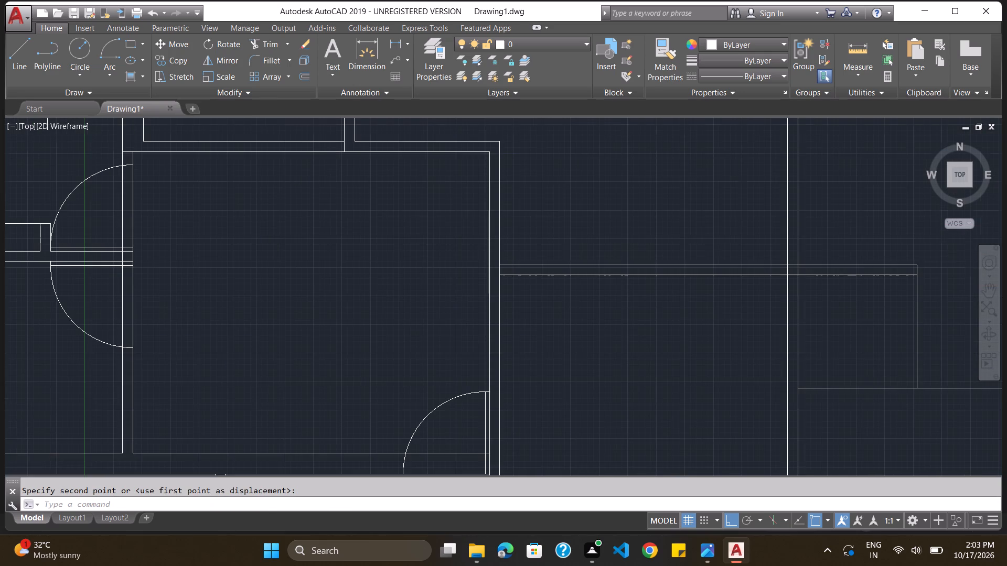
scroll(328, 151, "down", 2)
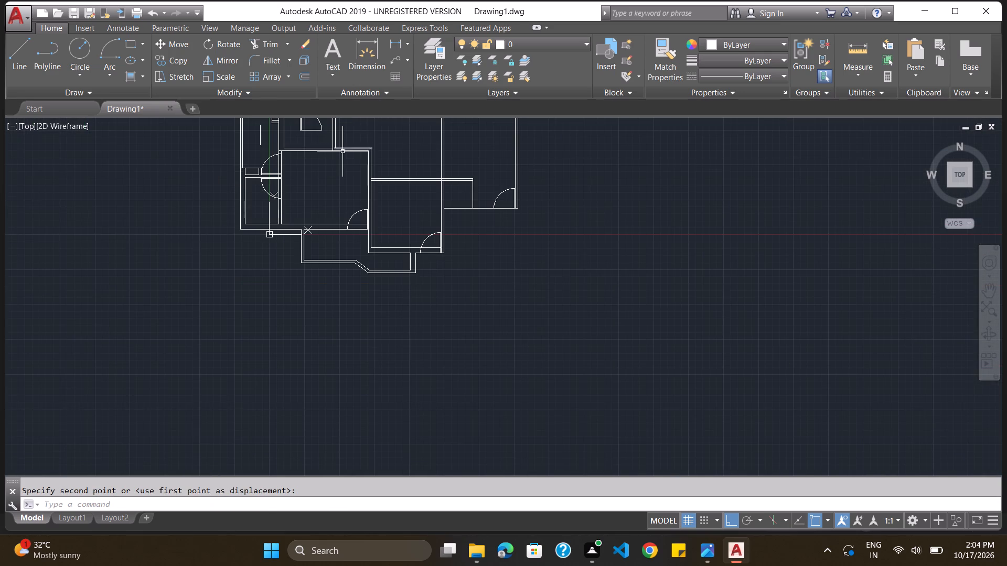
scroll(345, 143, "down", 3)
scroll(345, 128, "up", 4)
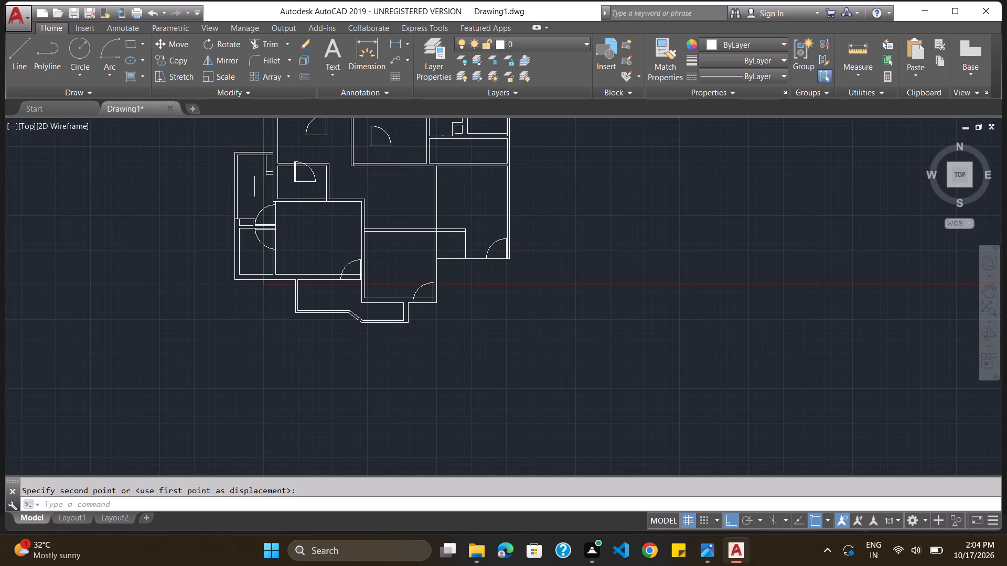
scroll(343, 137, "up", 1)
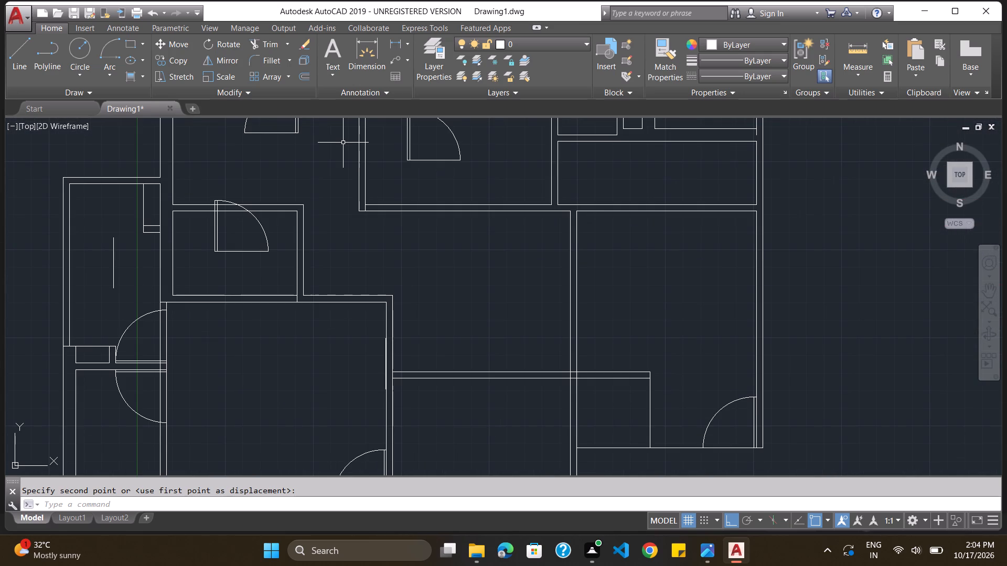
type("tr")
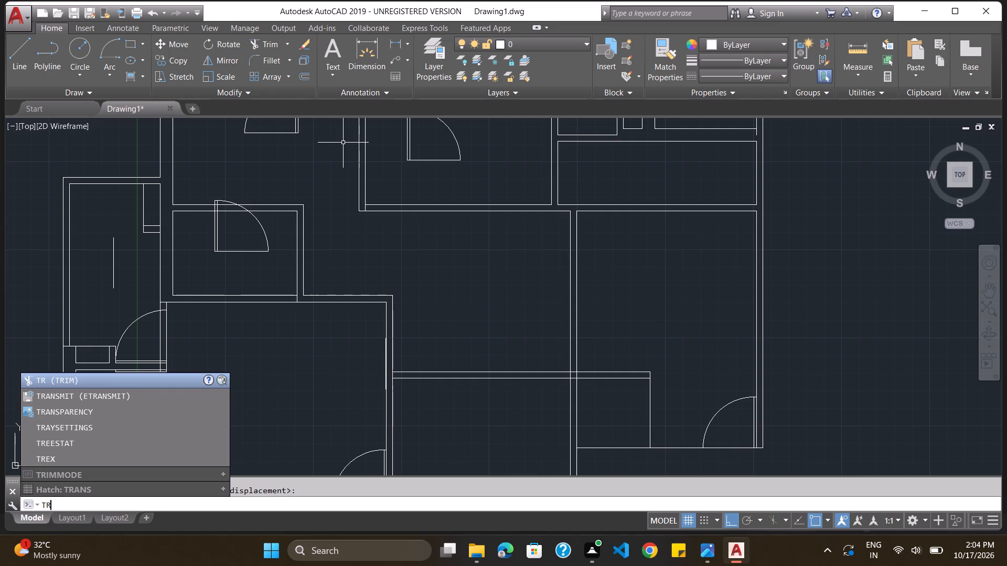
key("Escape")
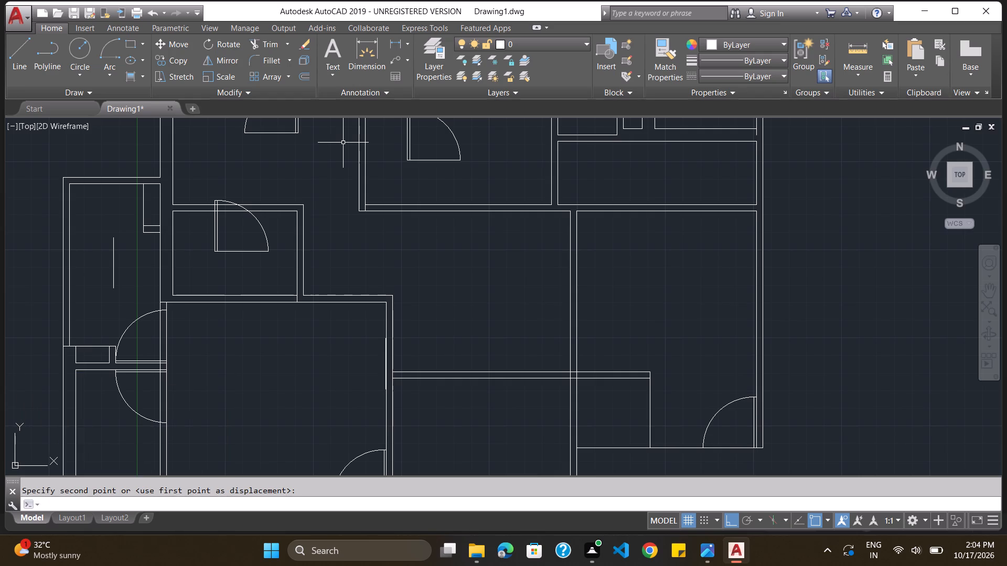
Move the door north of the small room by its leaf's lower east corner to the lower west corner of the wall east of it.
key("m")
key("Return")
scroll(309, 144, "down", 2)
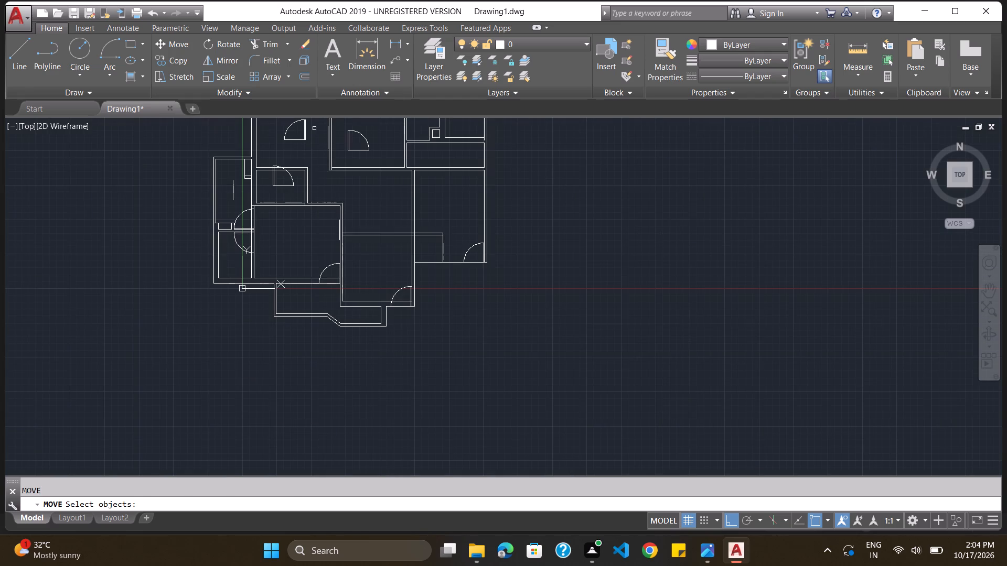
scroll(287, 119, "up", 3)
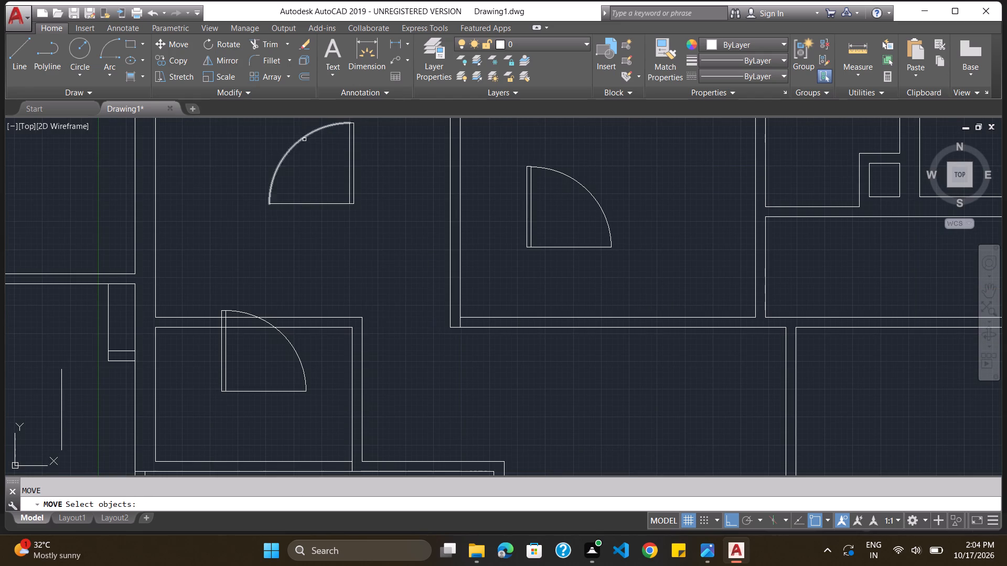
left_click(305, 136)
left_click(351, 163)
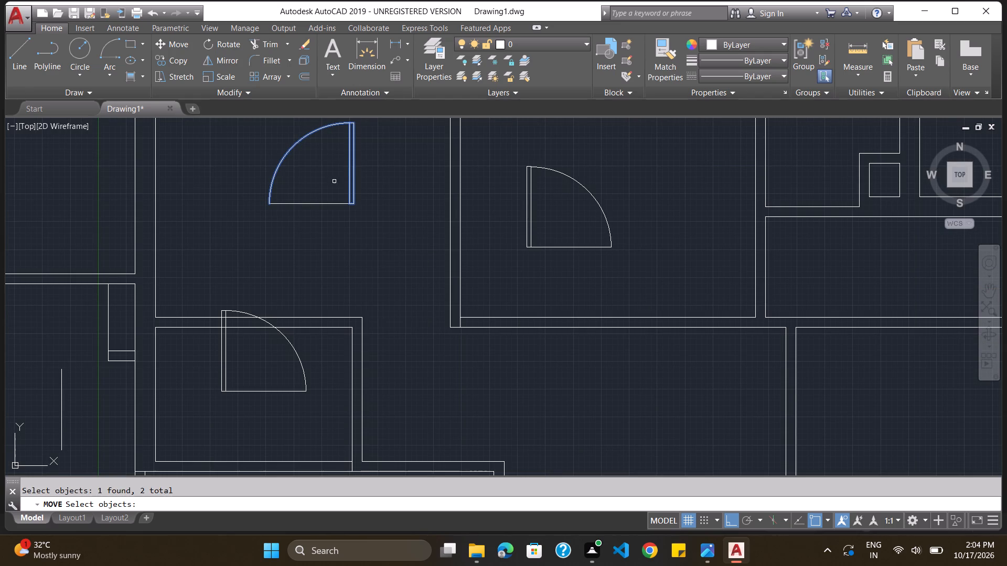
left_click(294, 207)
left_click(295, 204)
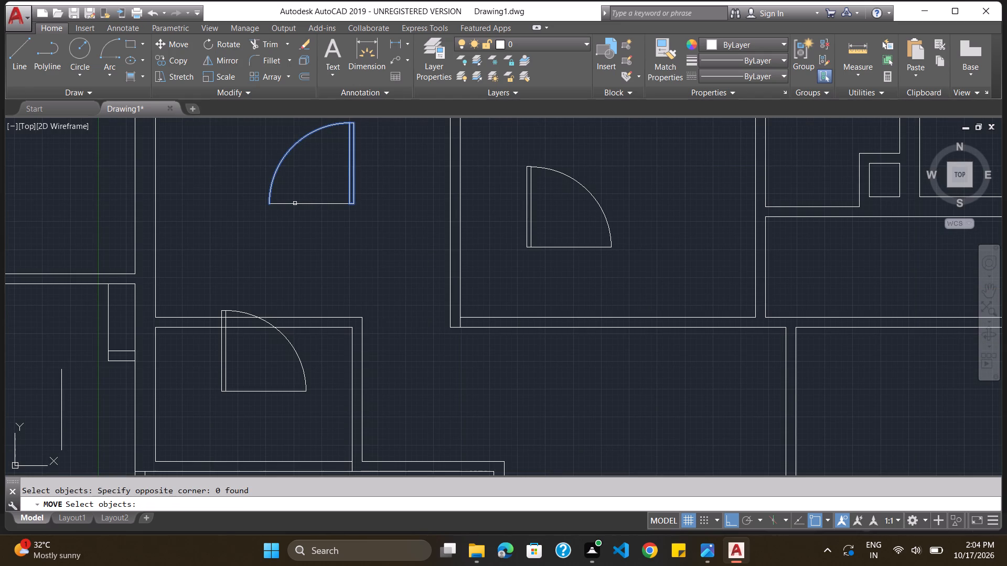
left_click(295, 203)
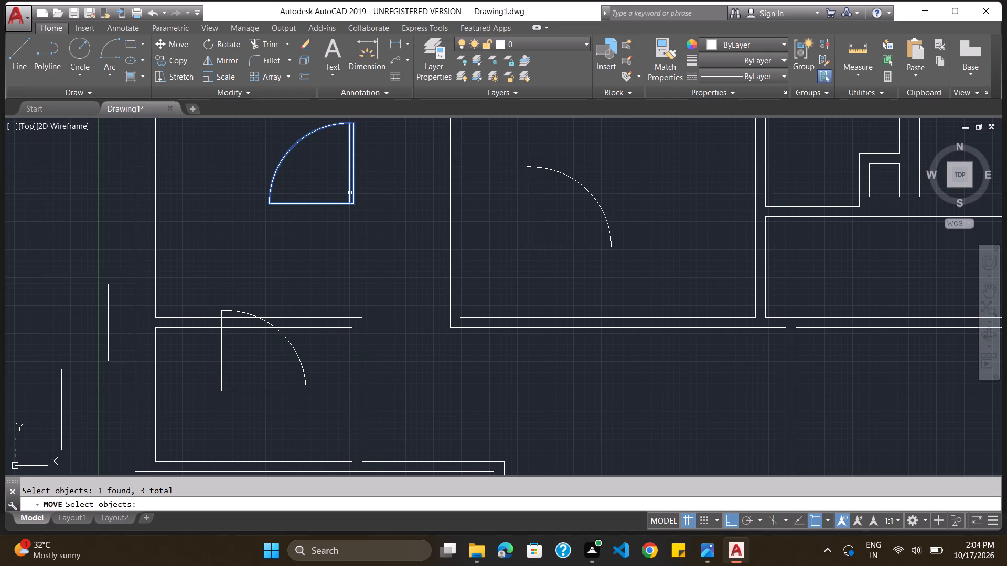
key("Return")
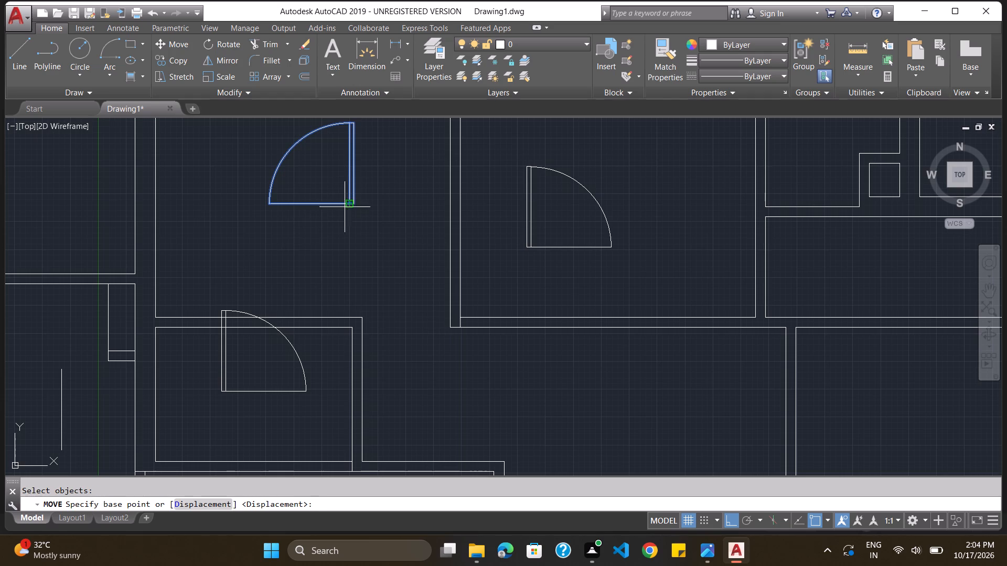
left_click(356, 205)
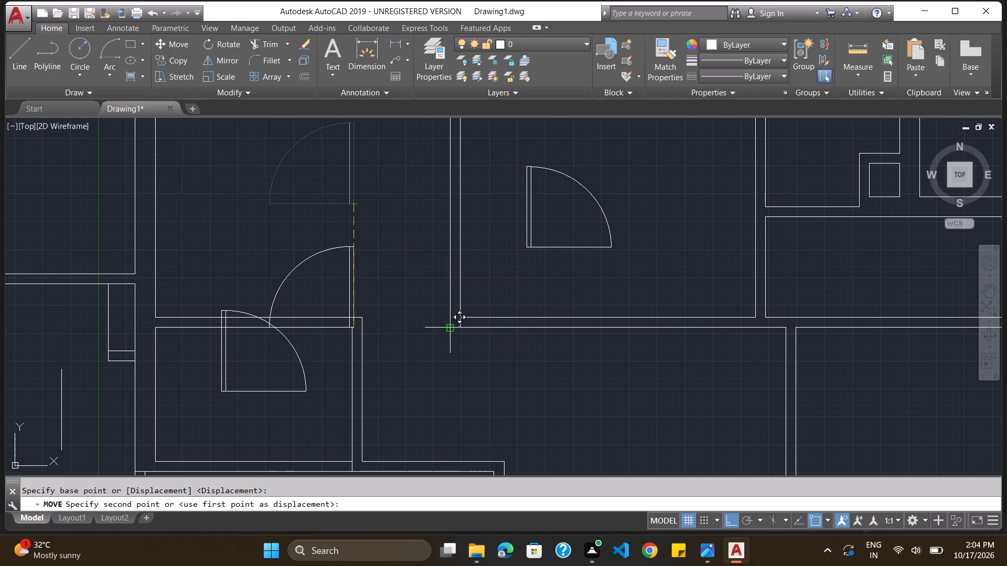
left_click(451, 326)
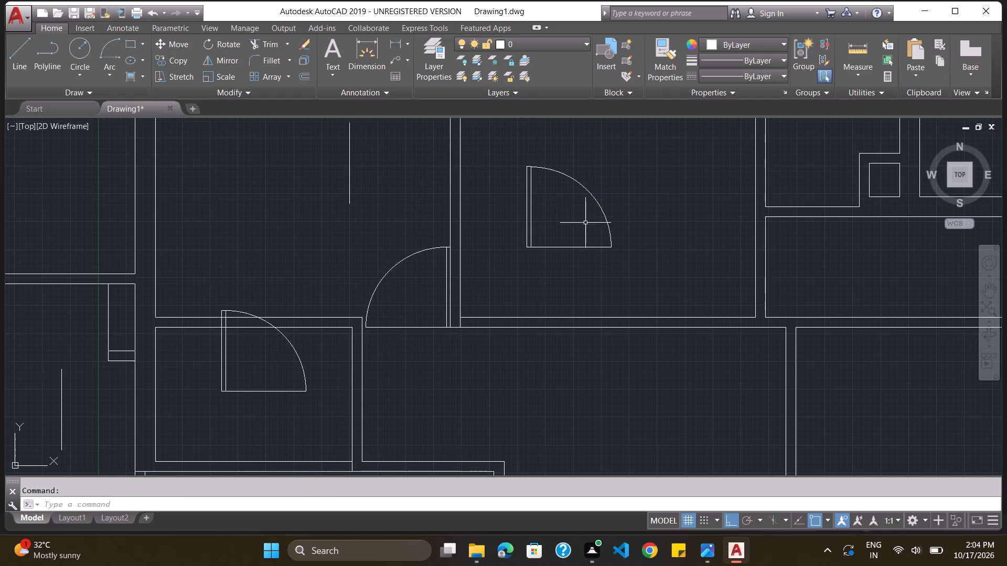
Delete the leftover vertical line in the room north of the small room.
left_click(348, 180)
key("Delete")
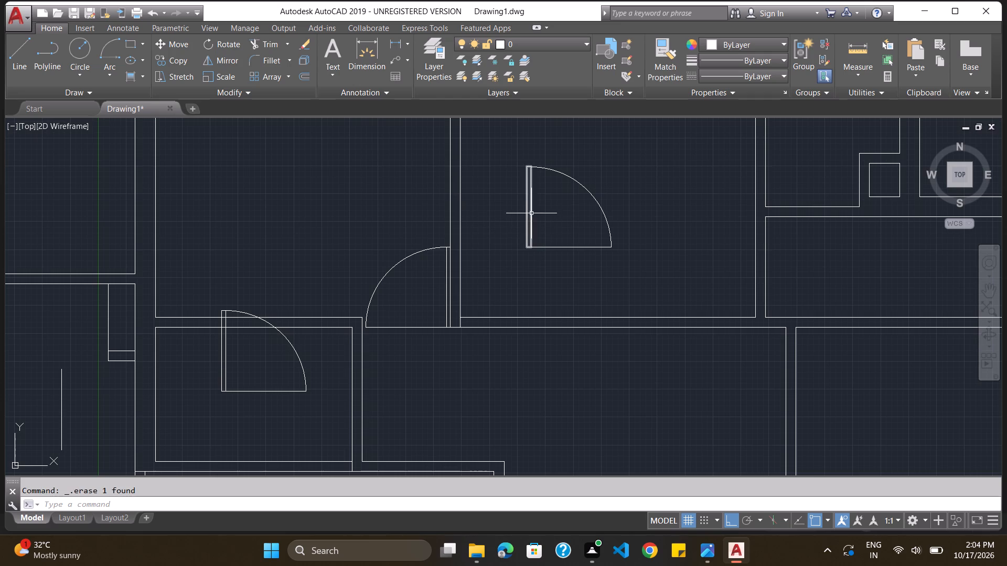
Move the door in the room east of the dividing wall by its leaf's lower west corner to that wall's lower east corner.
left_click(531, 182)
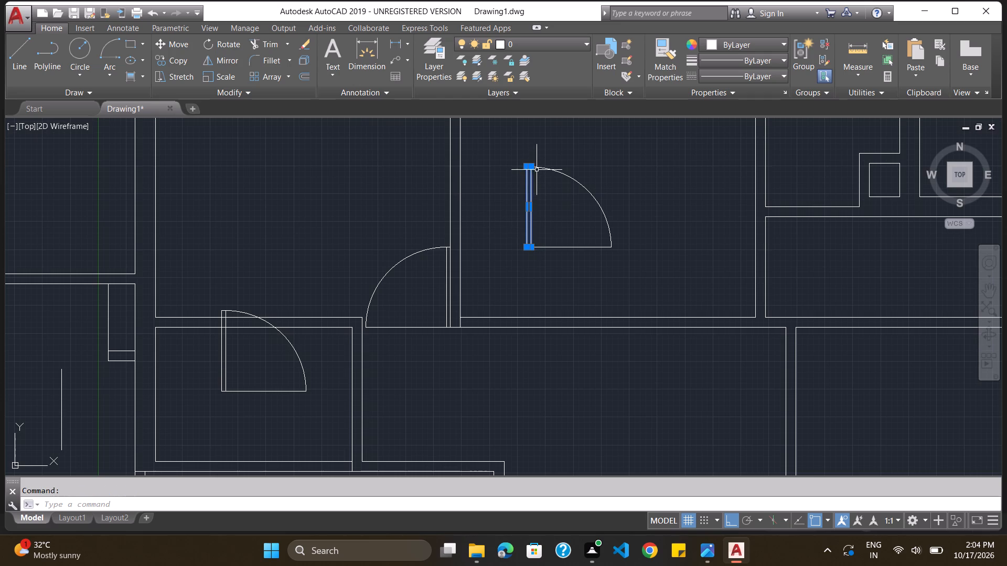
left_click(539, 168)
left_click(572, 247)
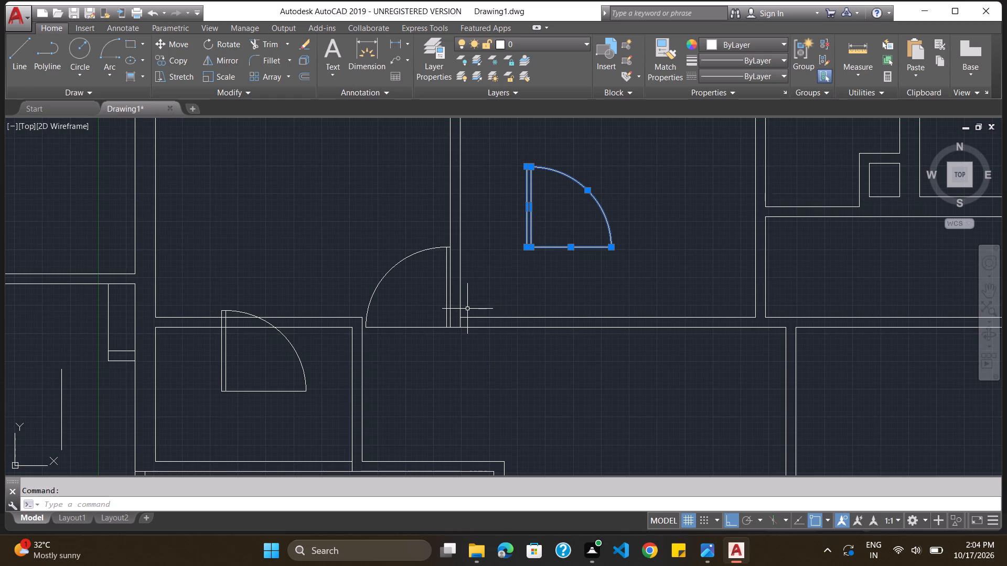
key("m")
key("Return")
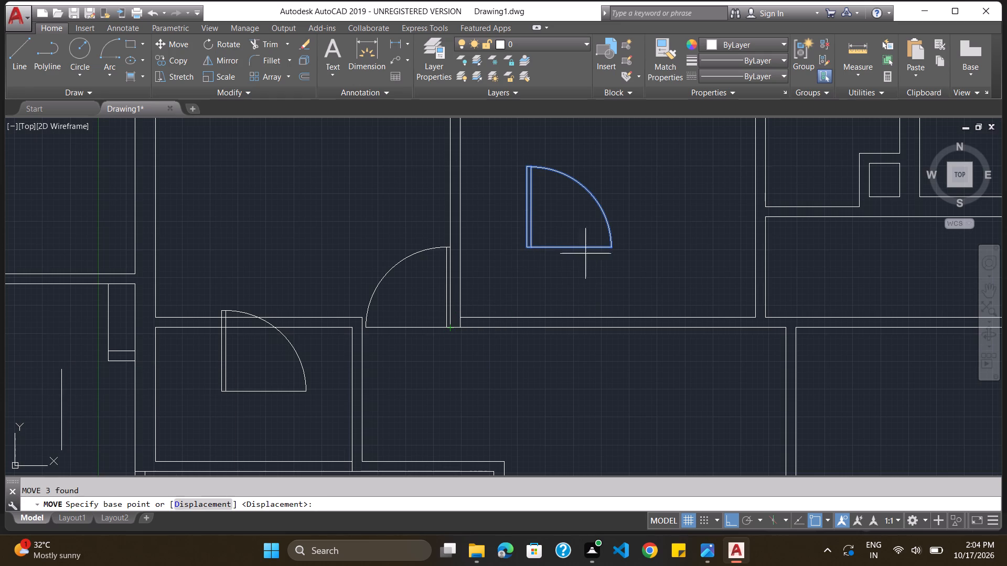
left_click(526, 247)
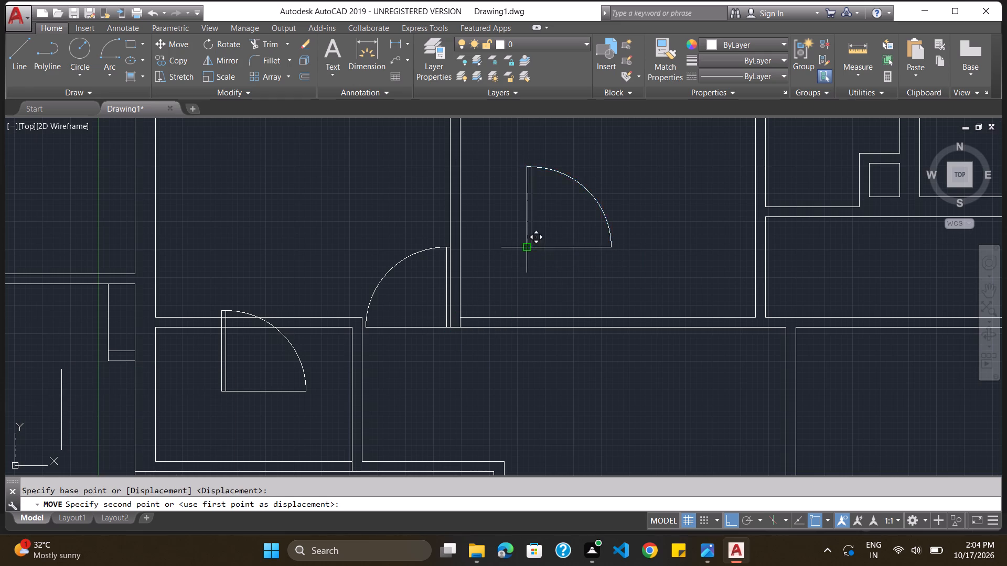
left_click(458, 328)
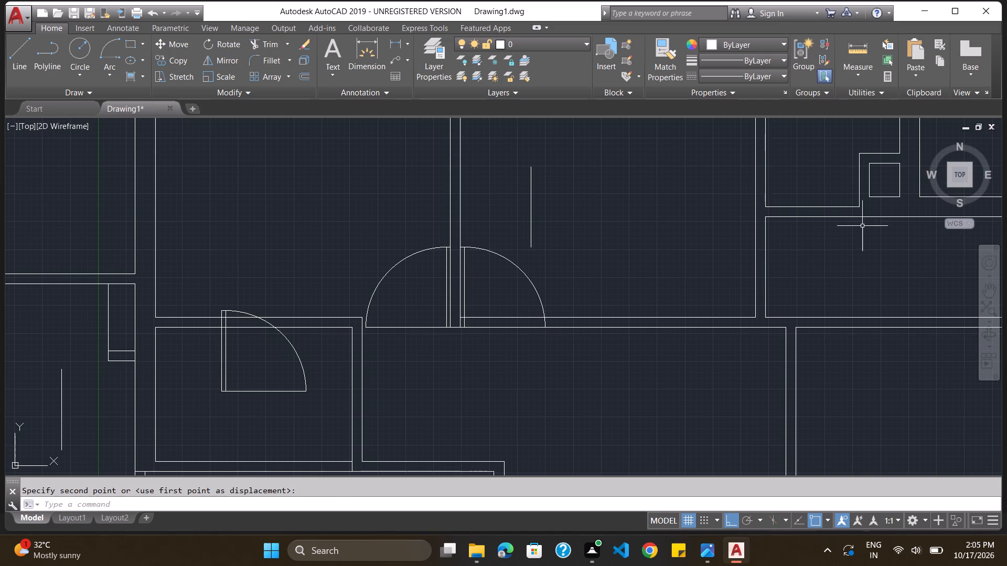
Delete the leftover vertical line in the room east of the dividing wall.
left_click(529, 221)
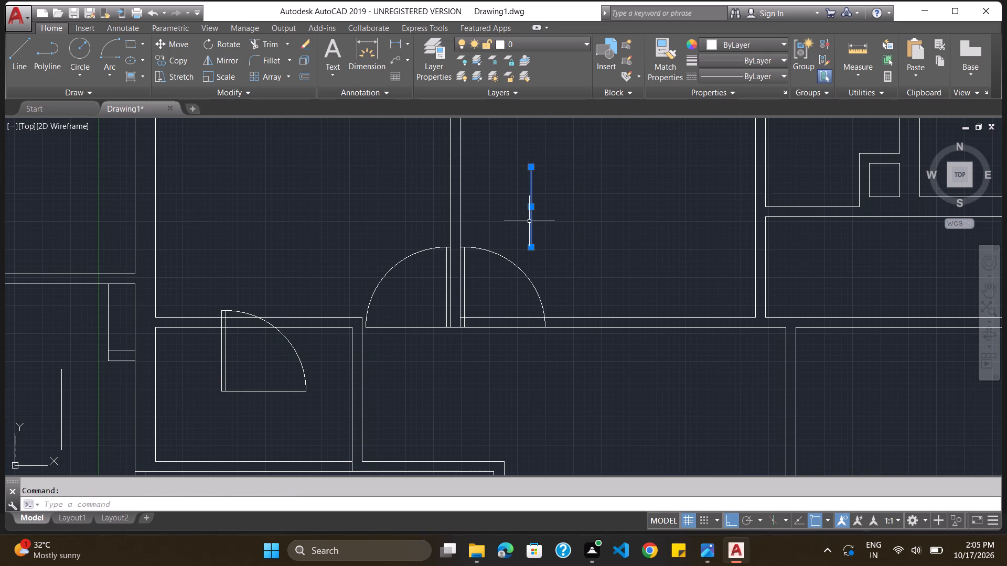
key("Delete")
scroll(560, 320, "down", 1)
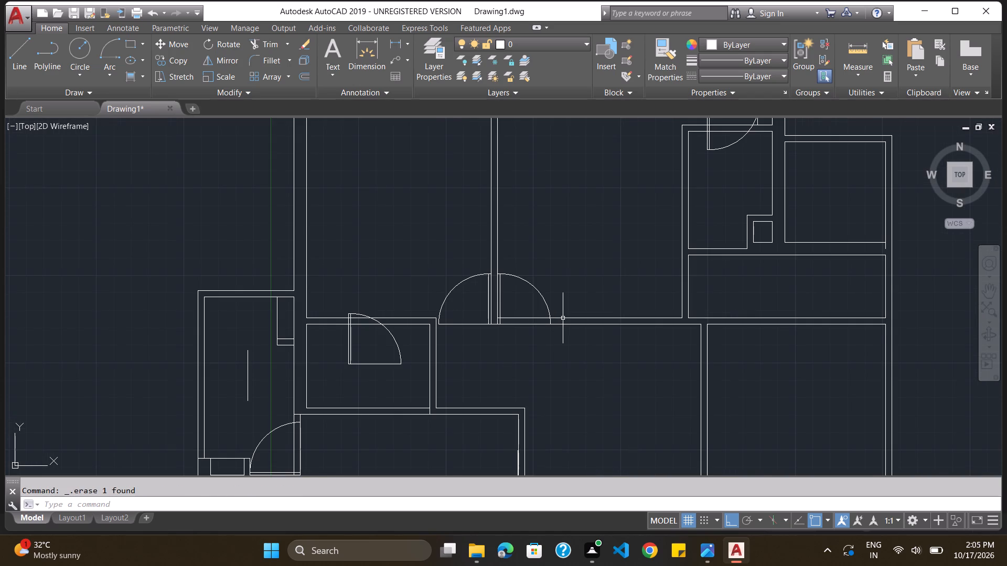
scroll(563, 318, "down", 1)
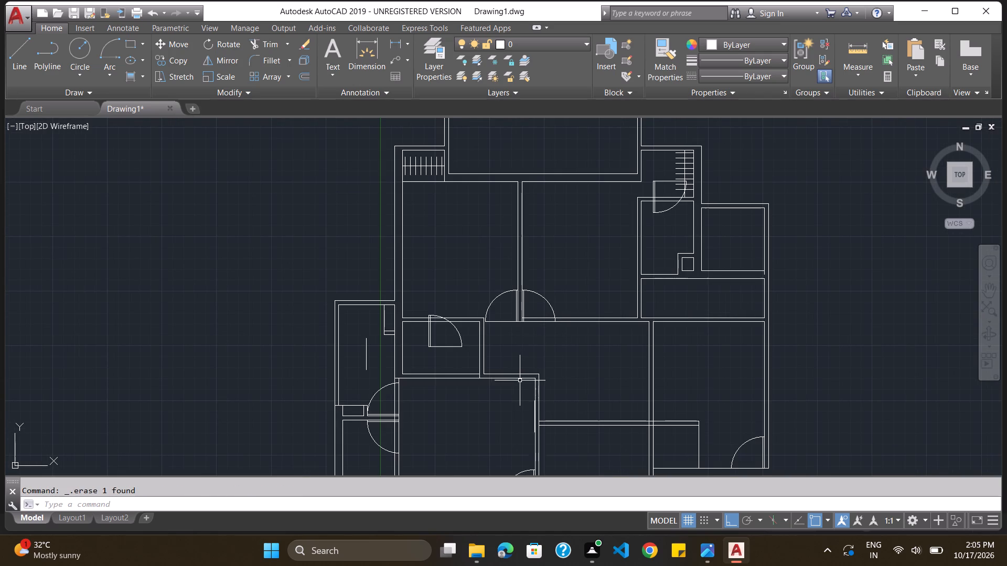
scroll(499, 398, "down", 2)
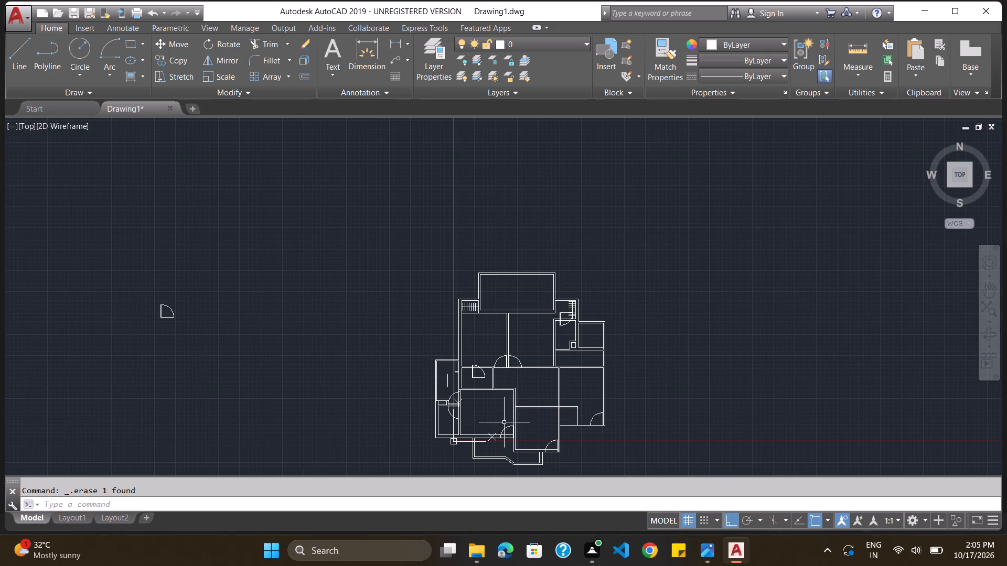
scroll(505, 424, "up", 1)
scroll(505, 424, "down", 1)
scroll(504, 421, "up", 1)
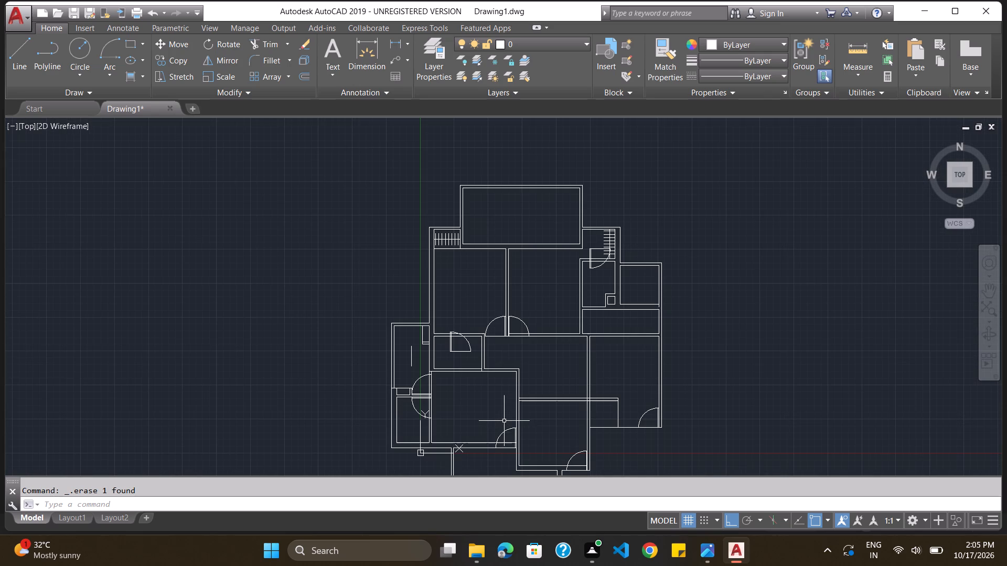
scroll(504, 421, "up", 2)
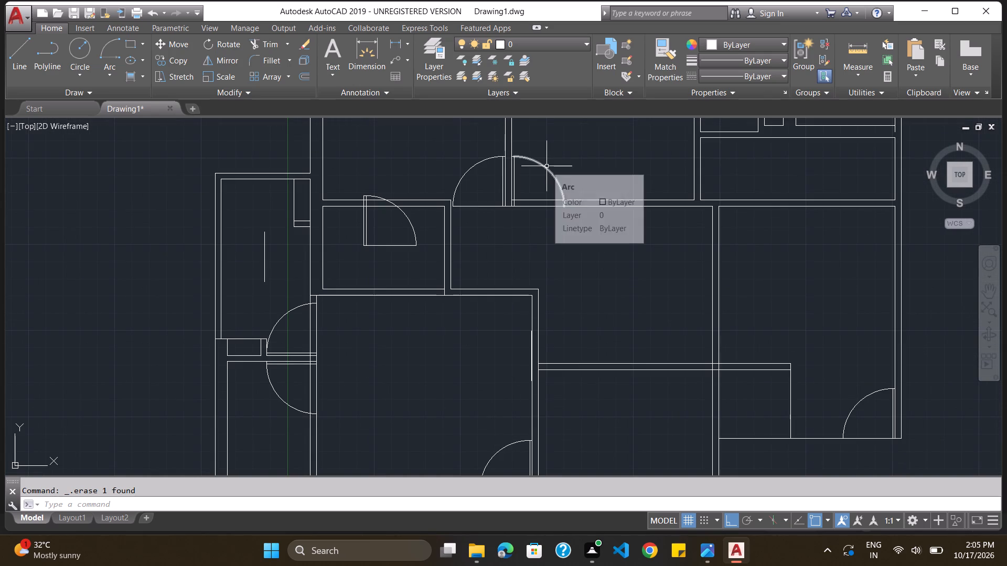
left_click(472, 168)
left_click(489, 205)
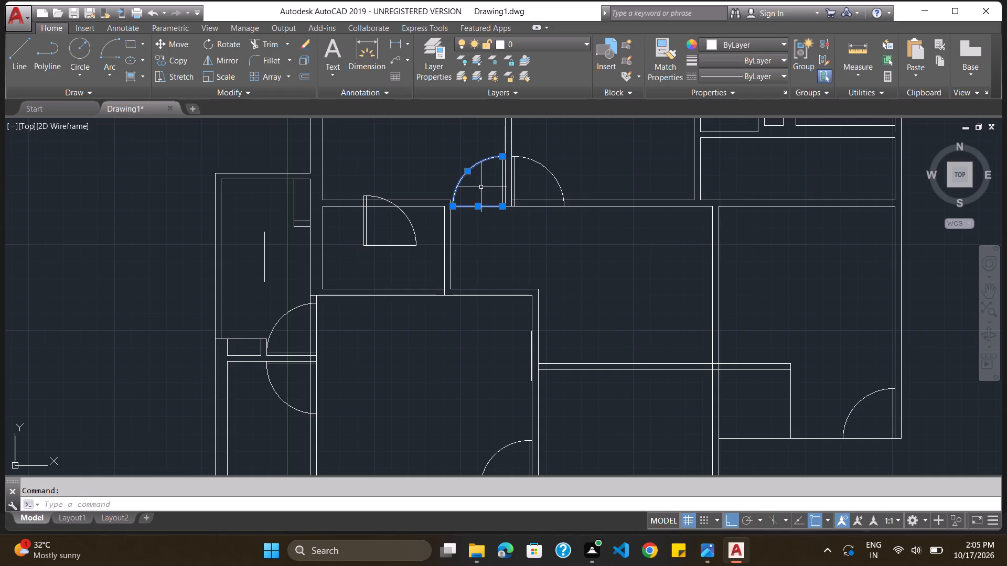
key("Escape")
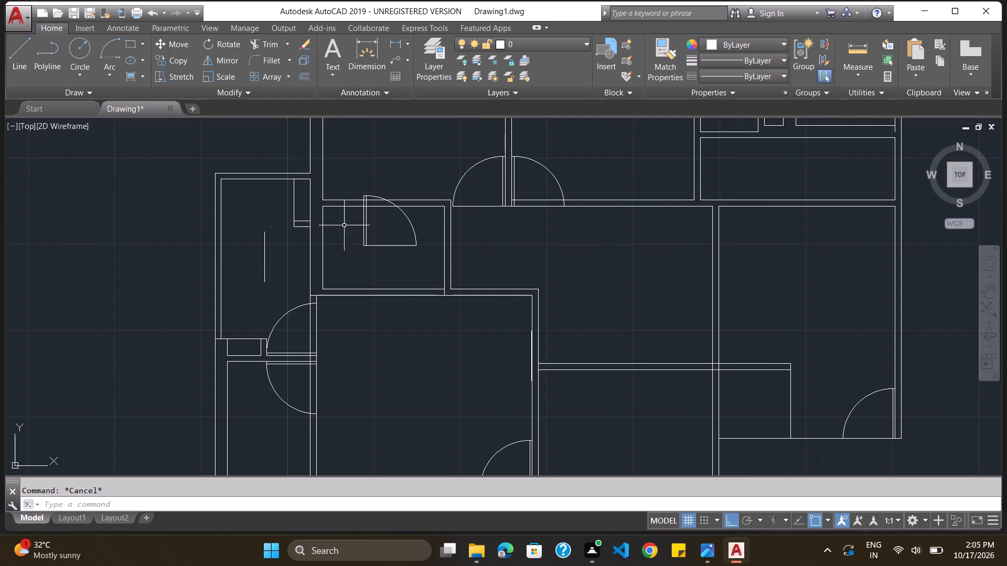
Rotate the spare door symbol west of the house plan, including its extra leaf line, by 180° about its lower east corner.
scroll(341, 224, "down", 5)
scroll(196, 191, "up", 3)
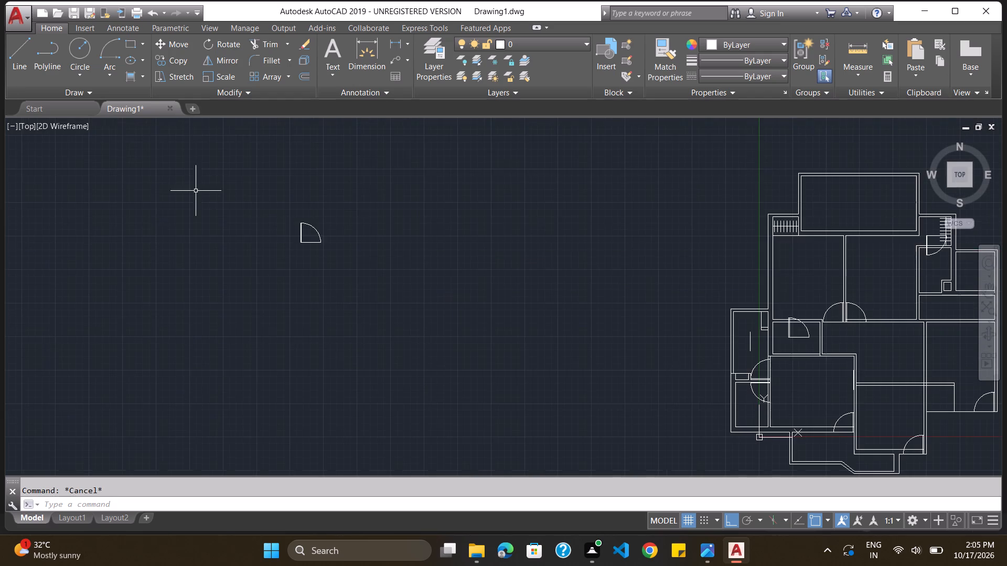
scroll(198, 187, "down", 2)
scroll(200, 183, "up", 1)
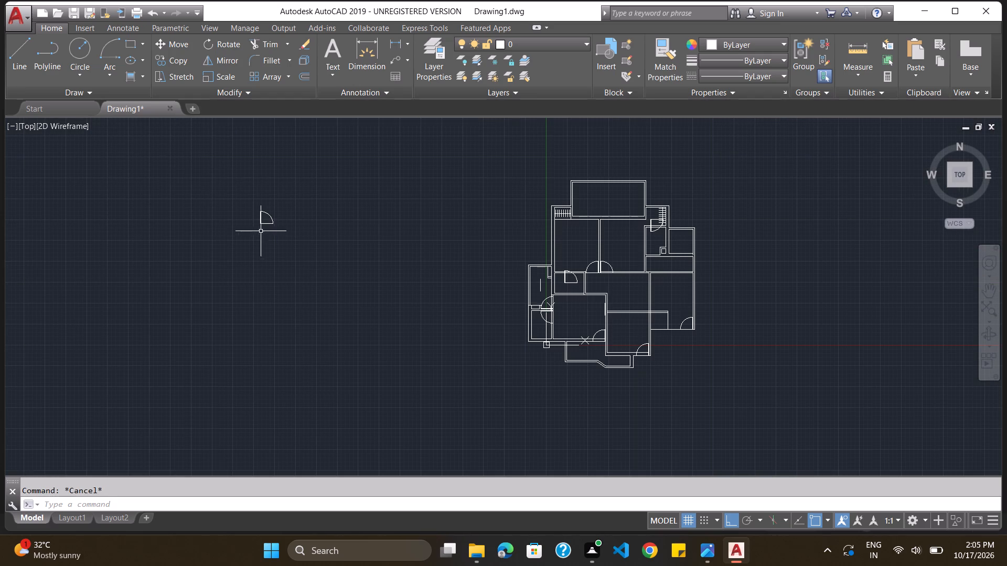
key("r")
key("o")
key("Return")
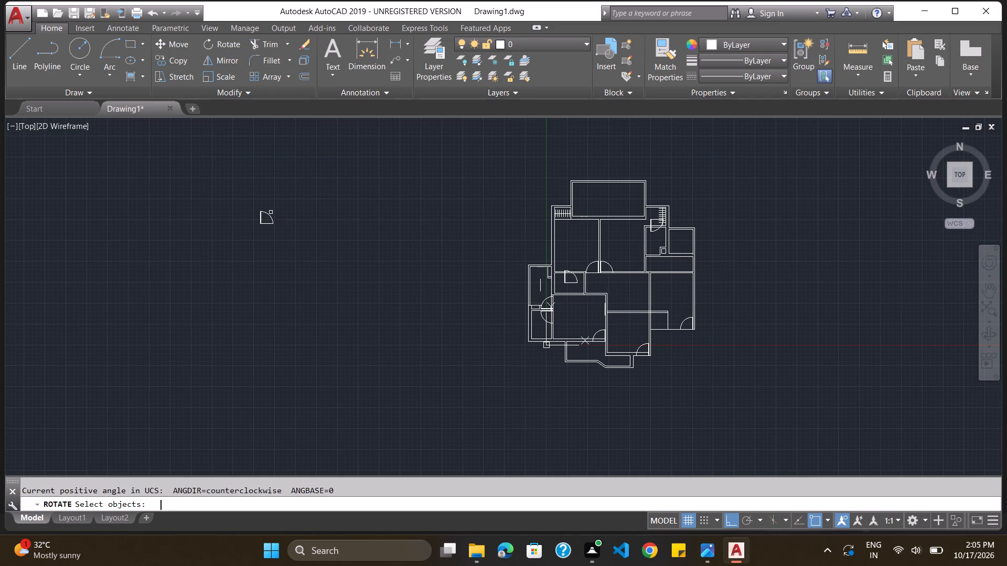
left_click(267, 215)
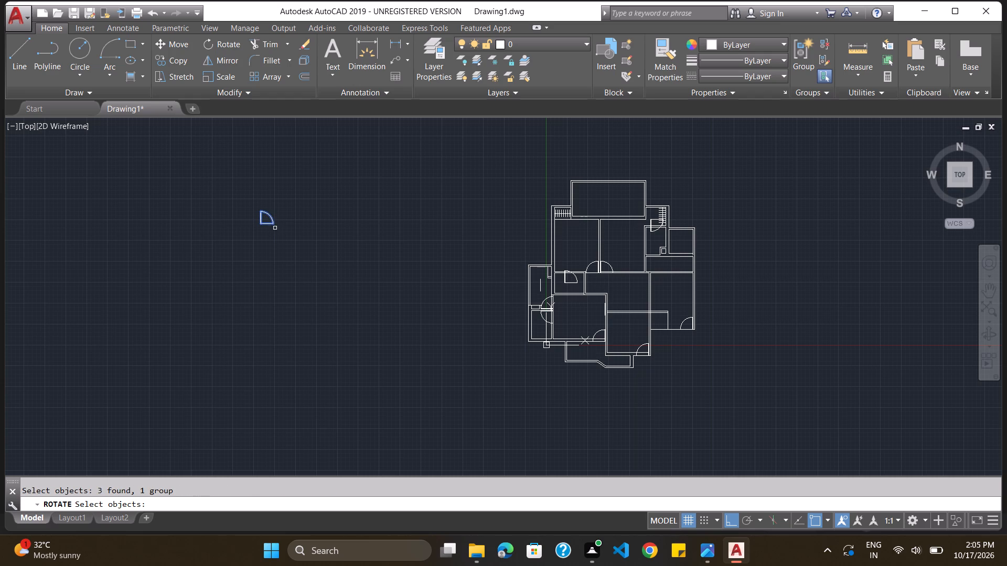
scroll(270, 221, "up", 3)
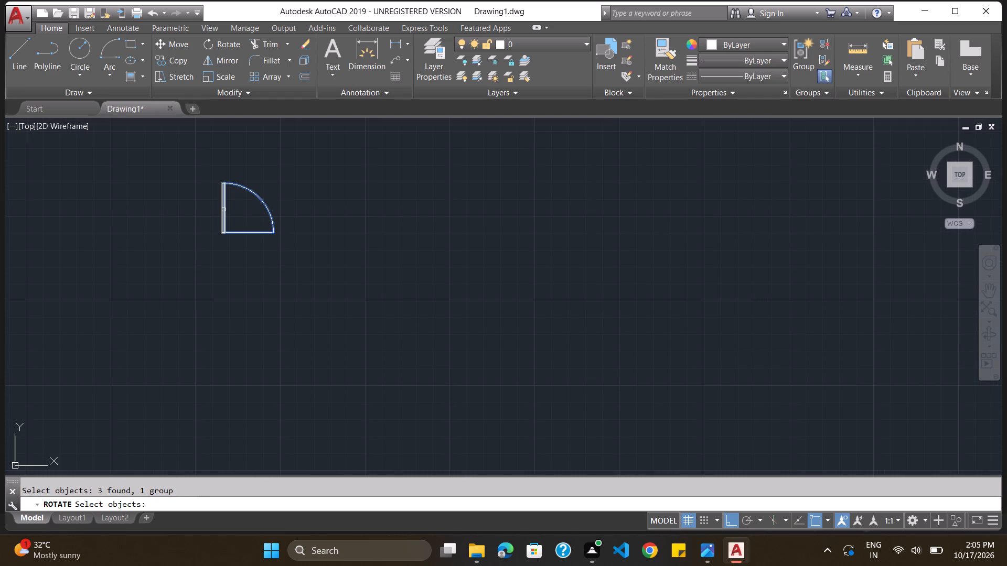
left_click(222, 210)
scroll(315, 249, "down", 2)
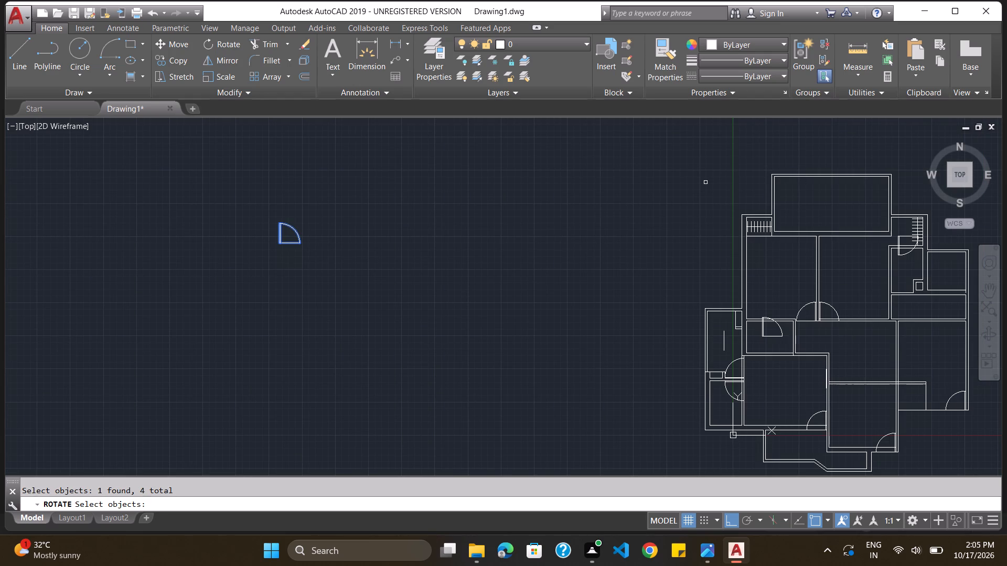
key("Return")
left_click(297, 243)
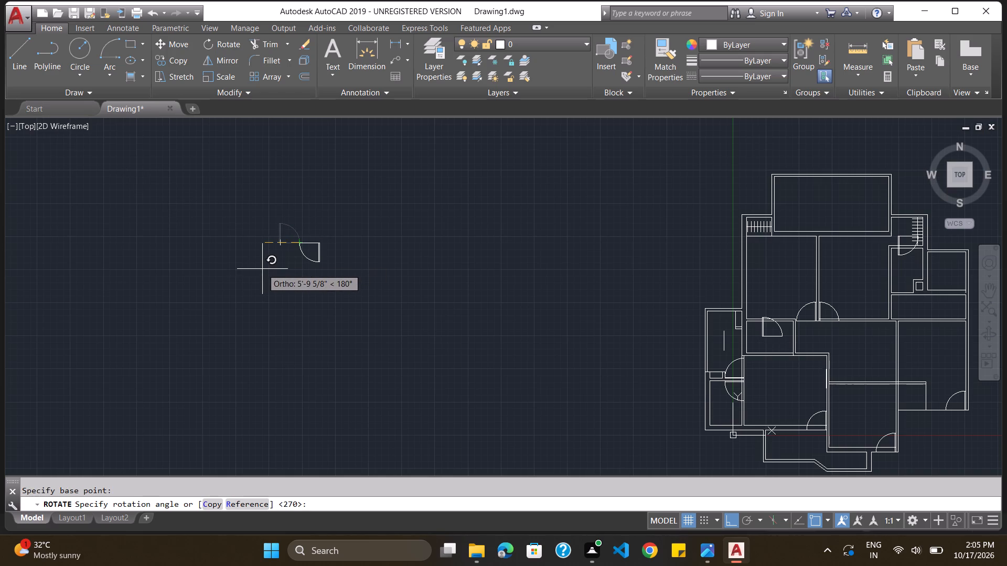
left_click(262, 269)
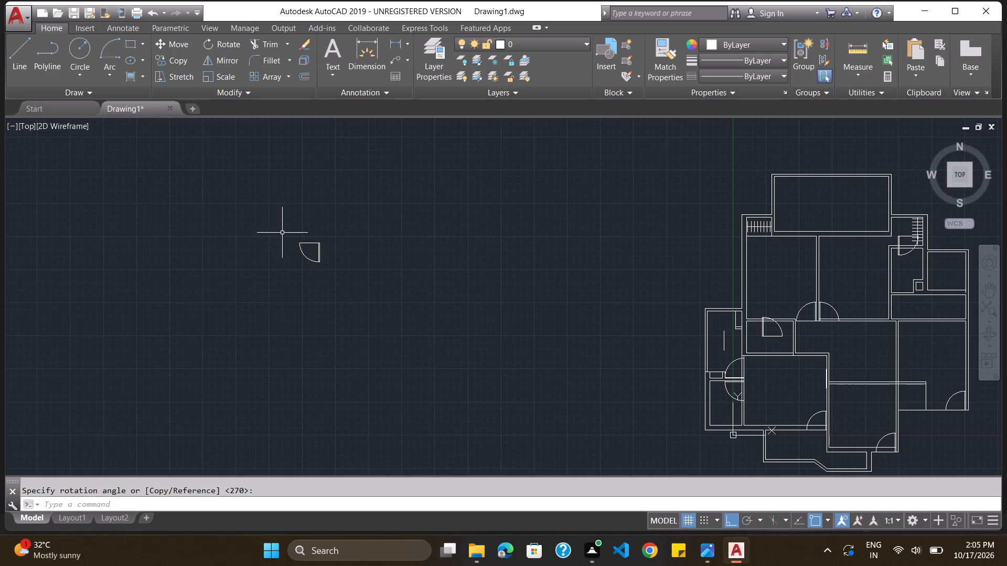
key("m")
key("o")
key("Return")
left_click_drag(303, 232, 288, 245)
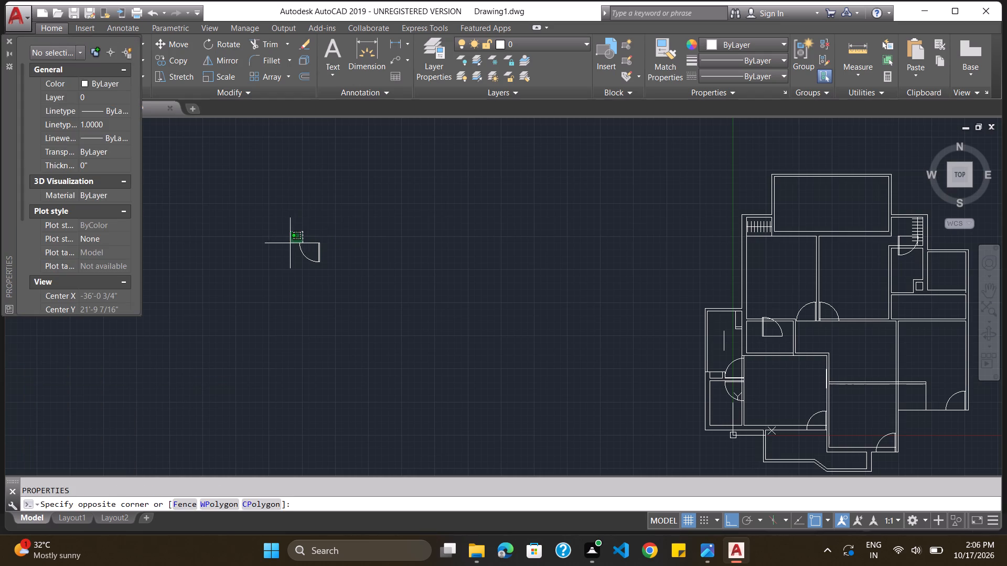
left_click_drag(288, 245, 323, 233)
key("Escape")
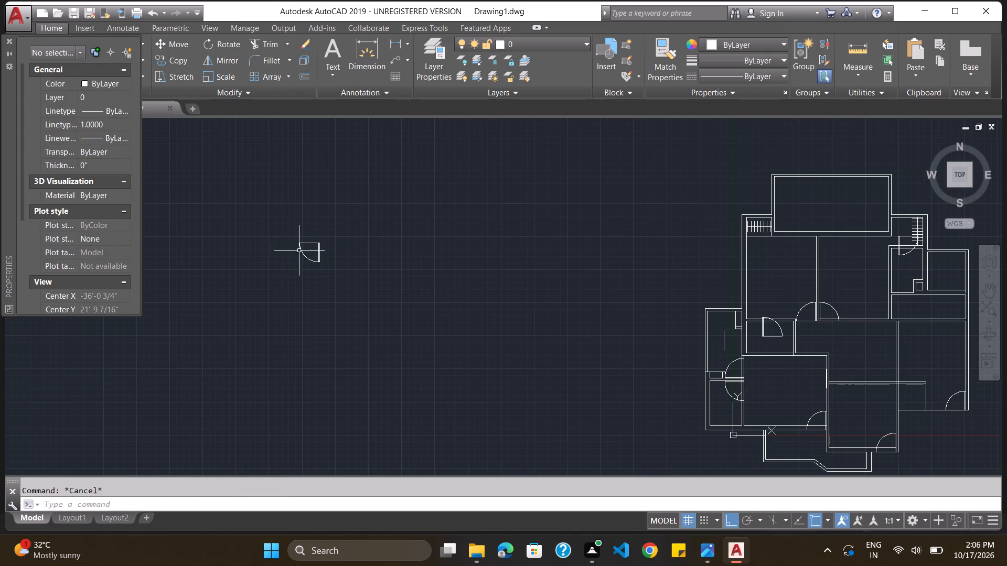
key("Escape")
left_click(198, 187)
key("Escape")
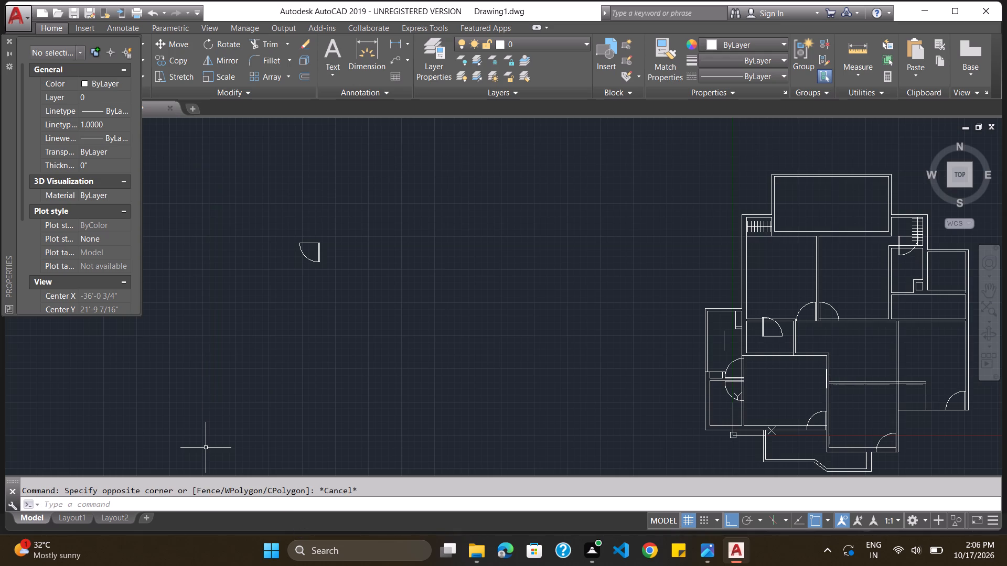
Move the spare door symbol, with Ortho off, by its upper east corner into the northeast corner of the room south of the small room.
left_click(300, 502)
key("m")
key("Return")
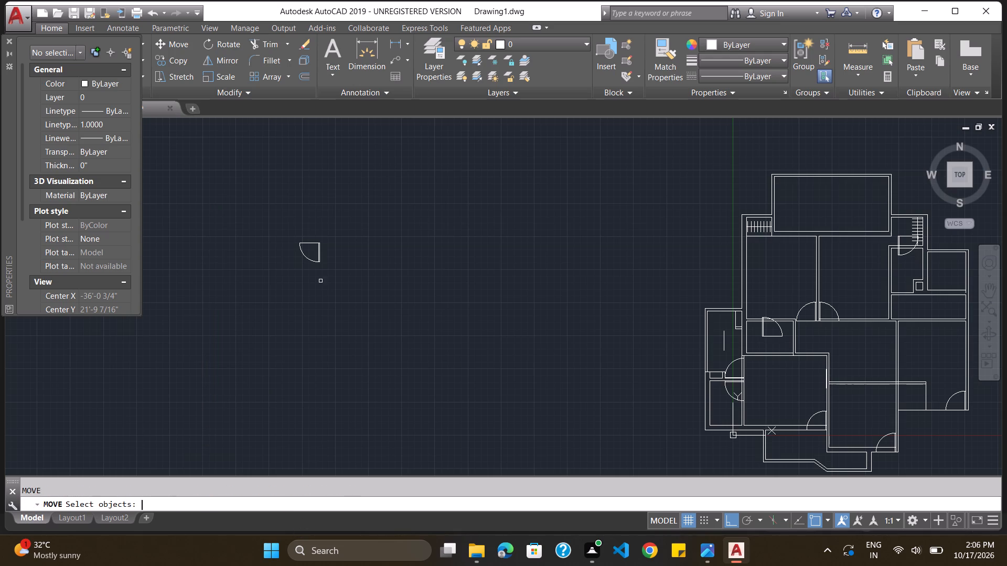
left_click_drag(310, 221, 285, 199)
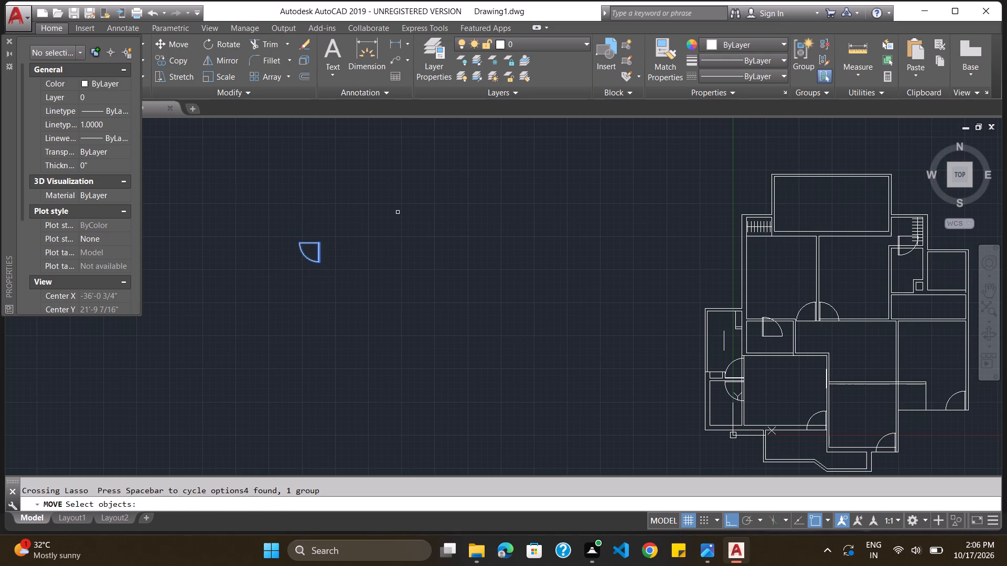
key("Return")
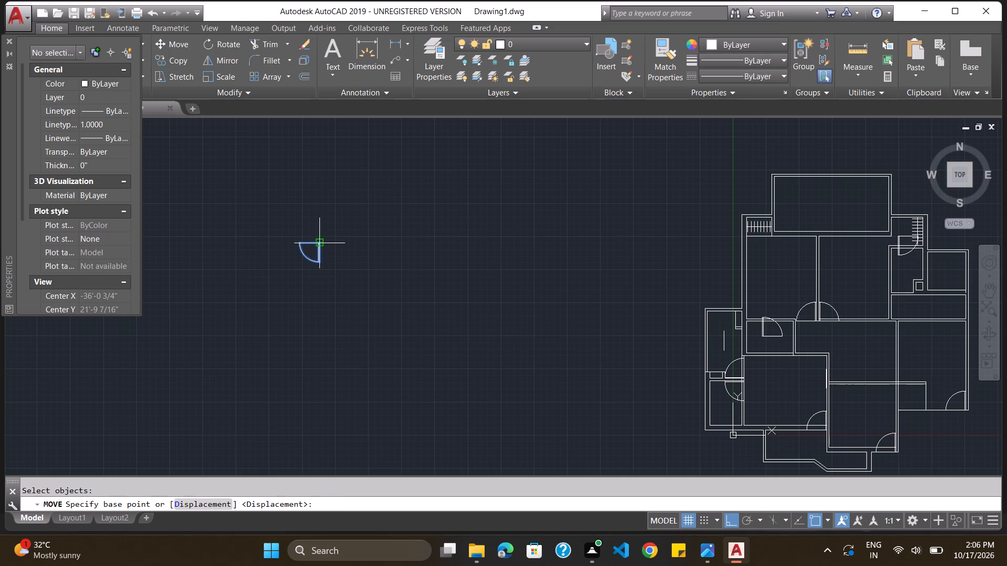
scroll(319, 237, "up", 2)
left_click(318, 247)
scroll(687, 270, "down", 3)
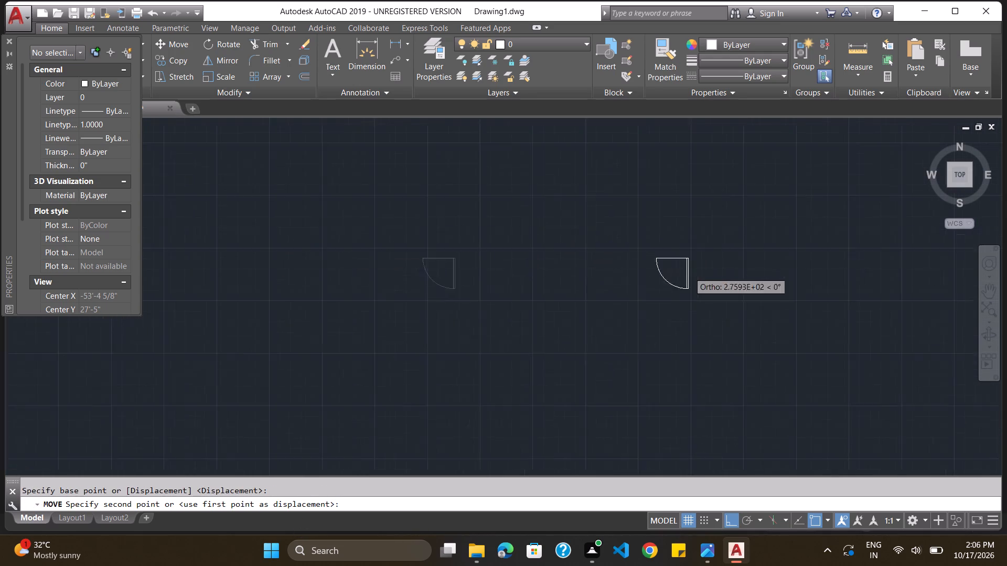
scroll(764, 289, "down", 3)
scroll(855, 316, "up", 6)
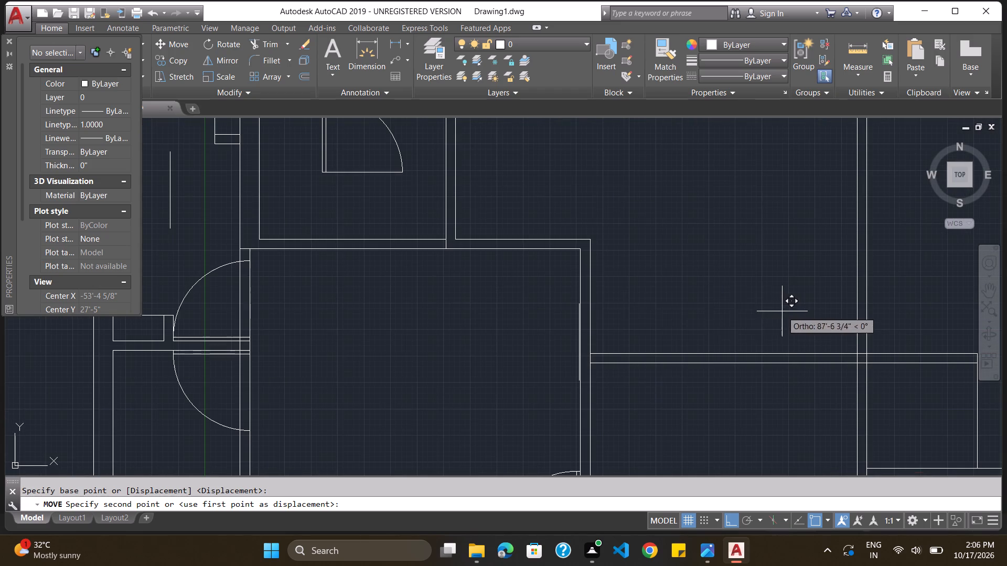
scroll(515, 349, "down", 3)
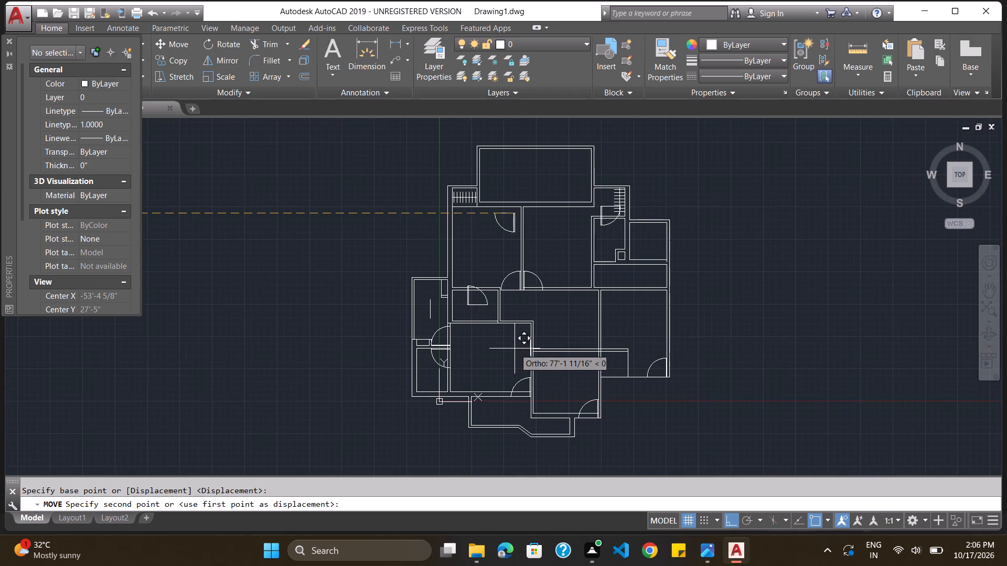
scroll(515, 349, "down", 1)
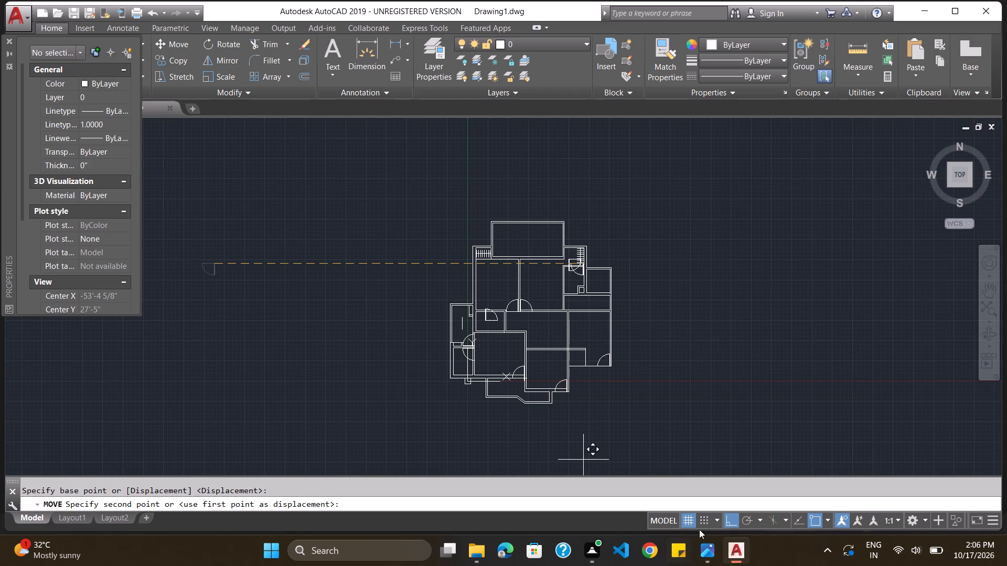
left_click(727, 520)
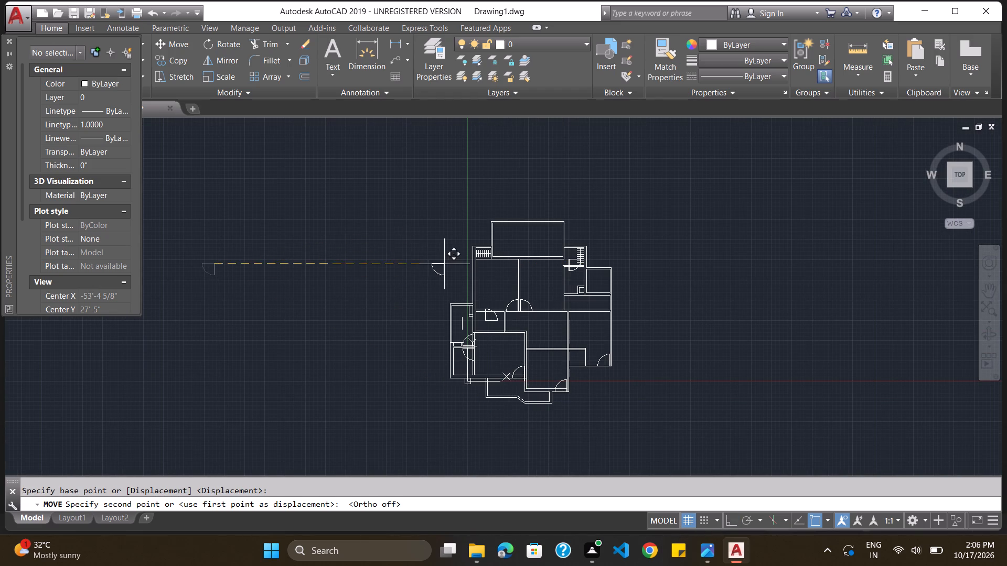
scroll(444, 264, "up", 2)
scroll(510, 313, "down", 3)
scroll(540, 349, "up", 2)
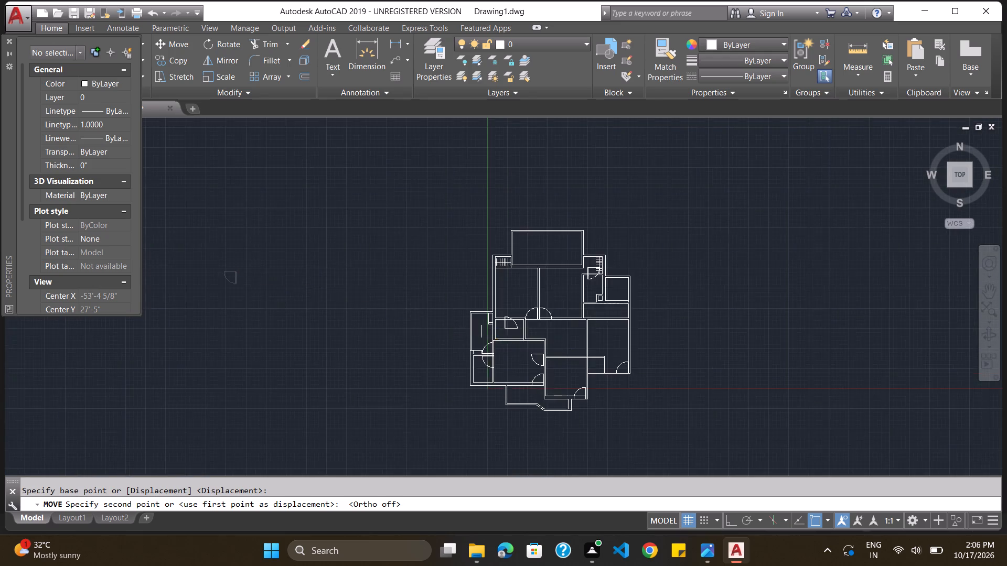
scroll(543, 356, "up", 3)
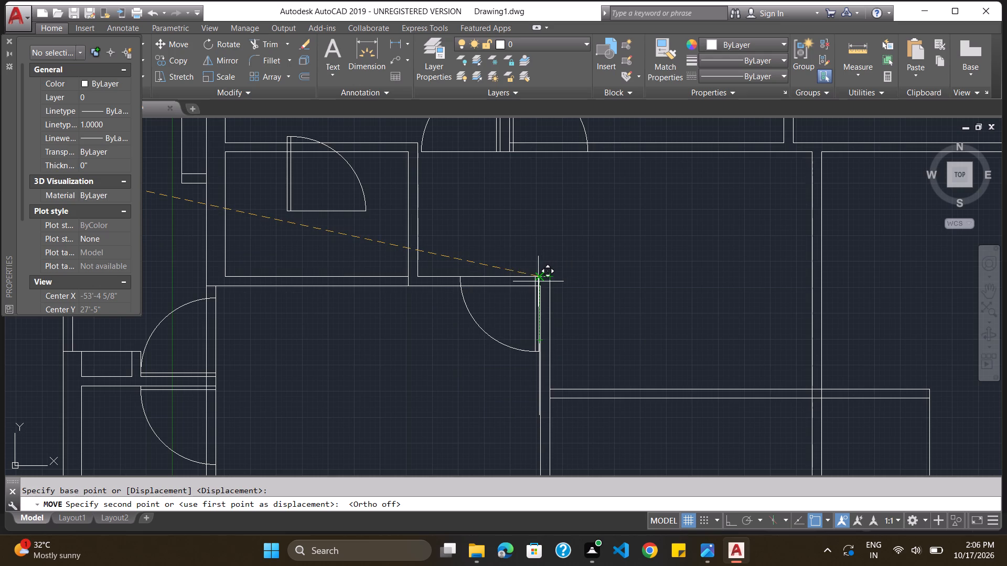
left_click(538, 281)
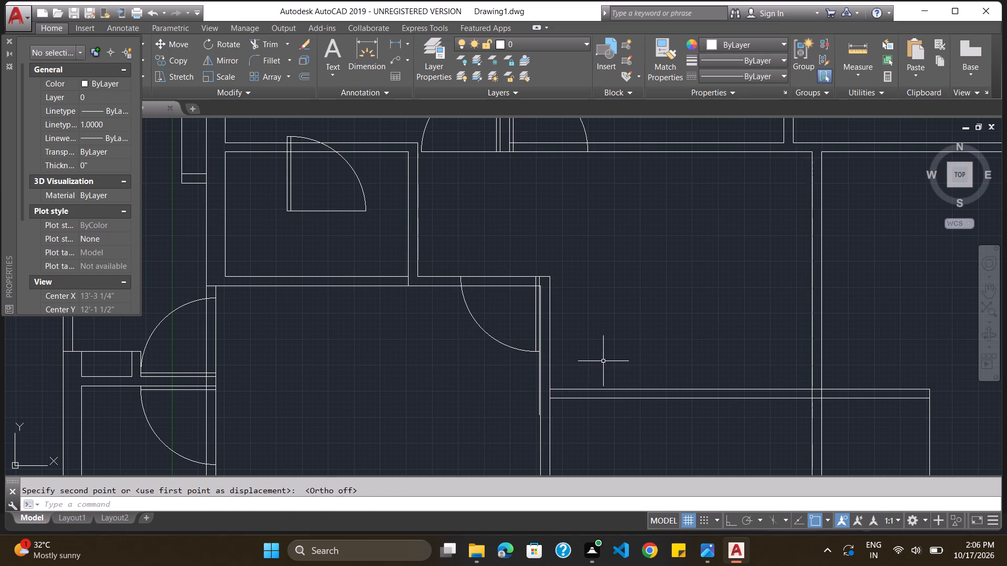
Delete the leftover vertical line along the east wall of the room south of the small room, below the placed door.
scroll(529, 324, "up", 2)
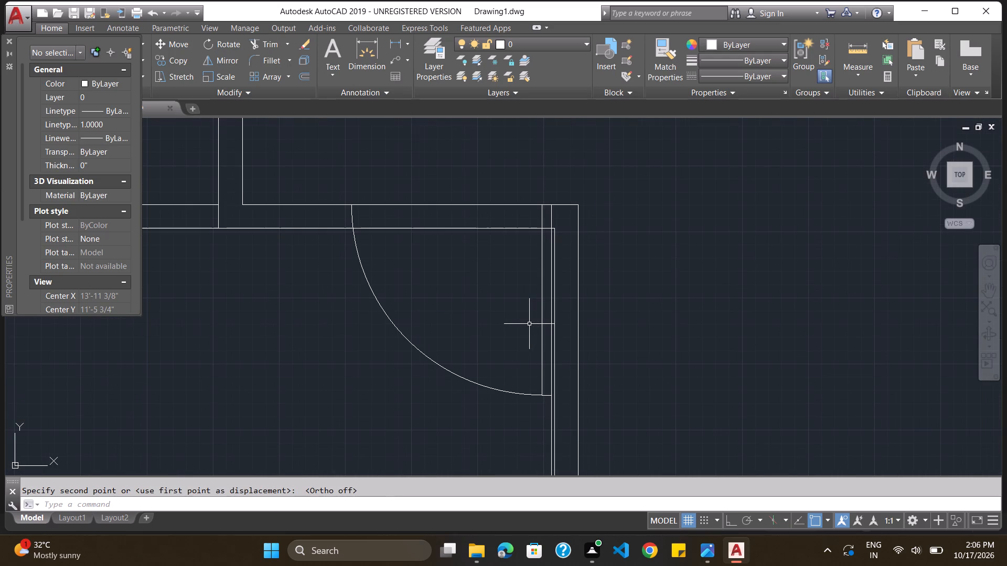
scroll(550, 244, "up", 2)
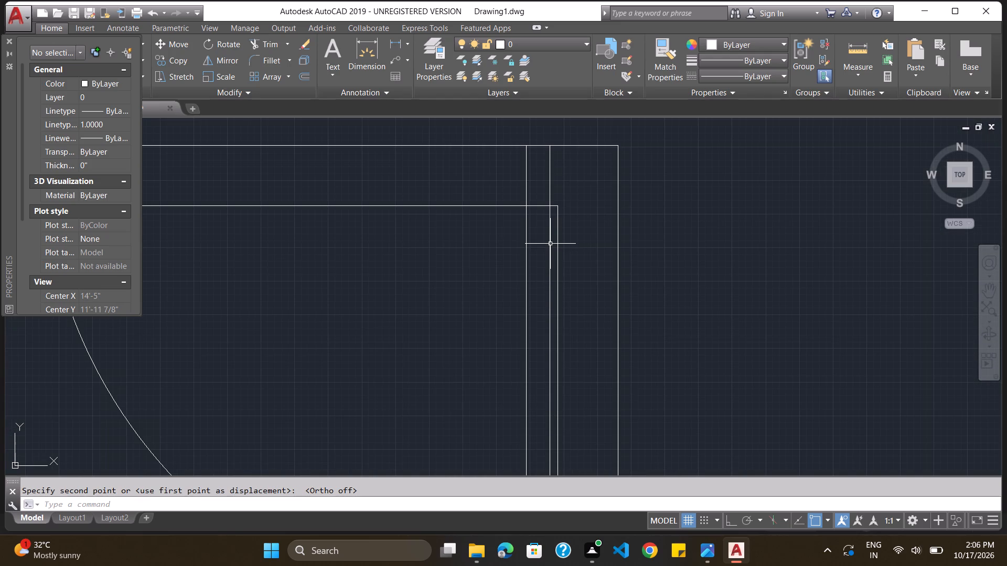
scroll(551, 244, "down", 3)
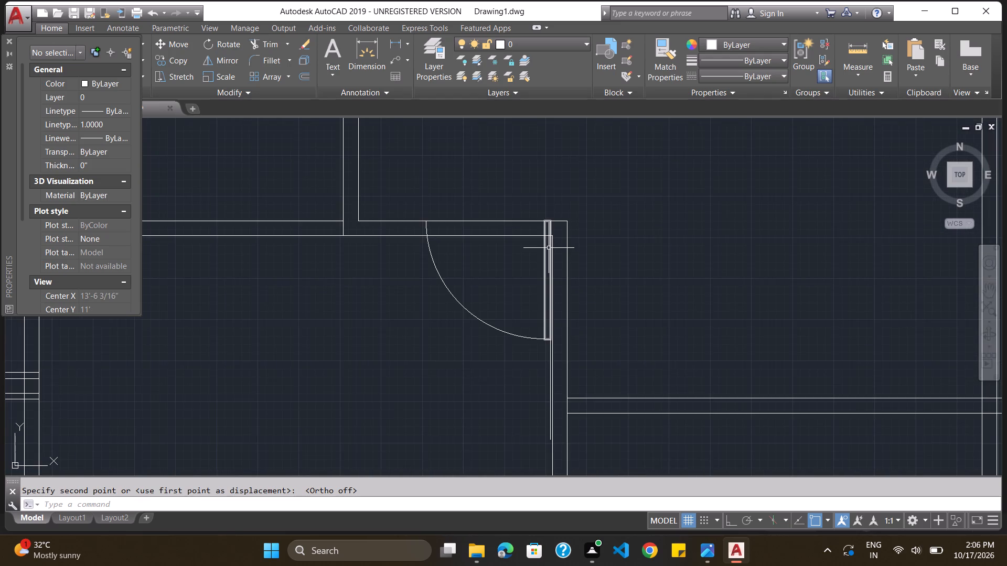
scroll(549, 248, "down", 2)
scroll(549, 248, "up", 1)
scroll(549, 248, "down", 2)
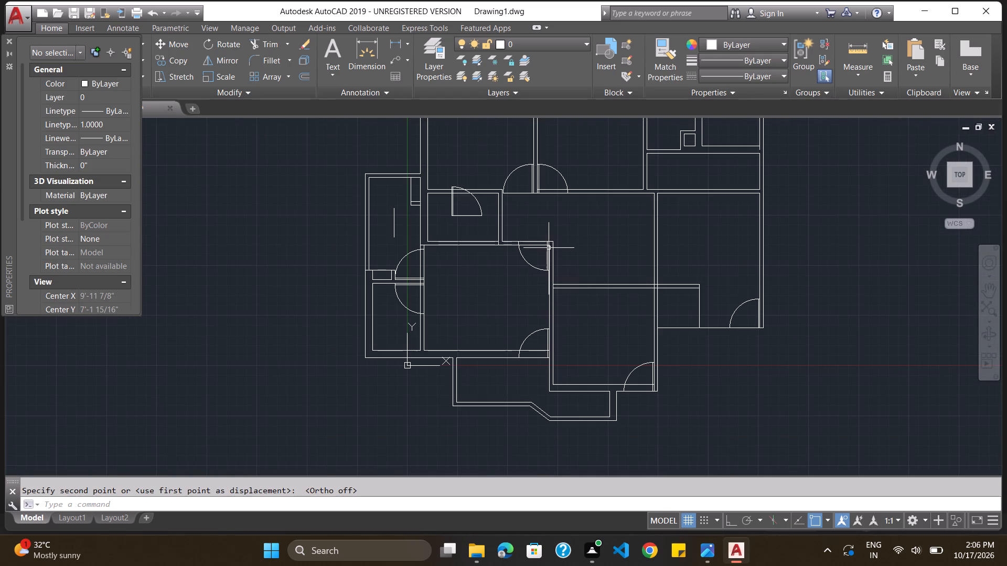
scroll(561, 322, "up", 3)
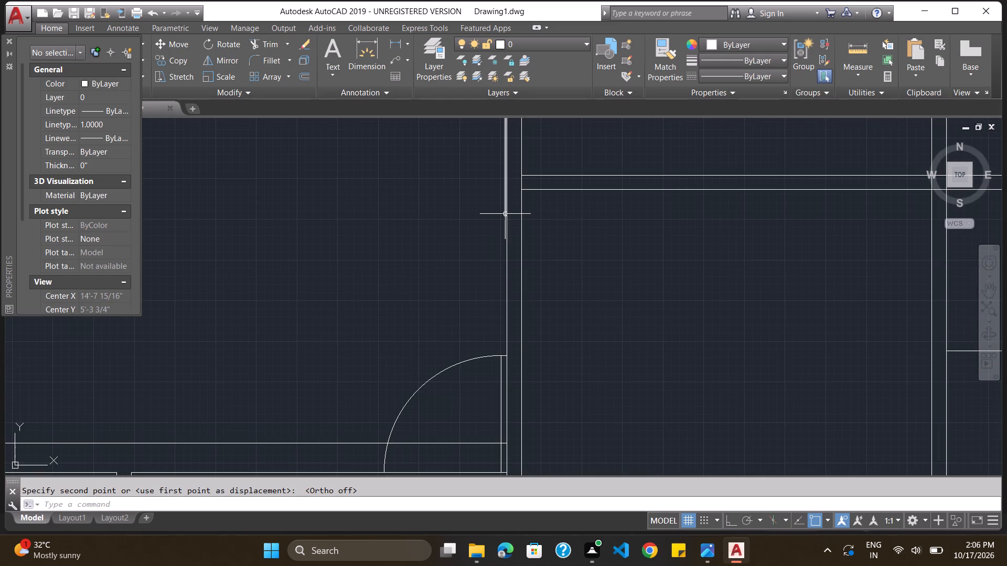
left_click(504, 214)
key("Delete")
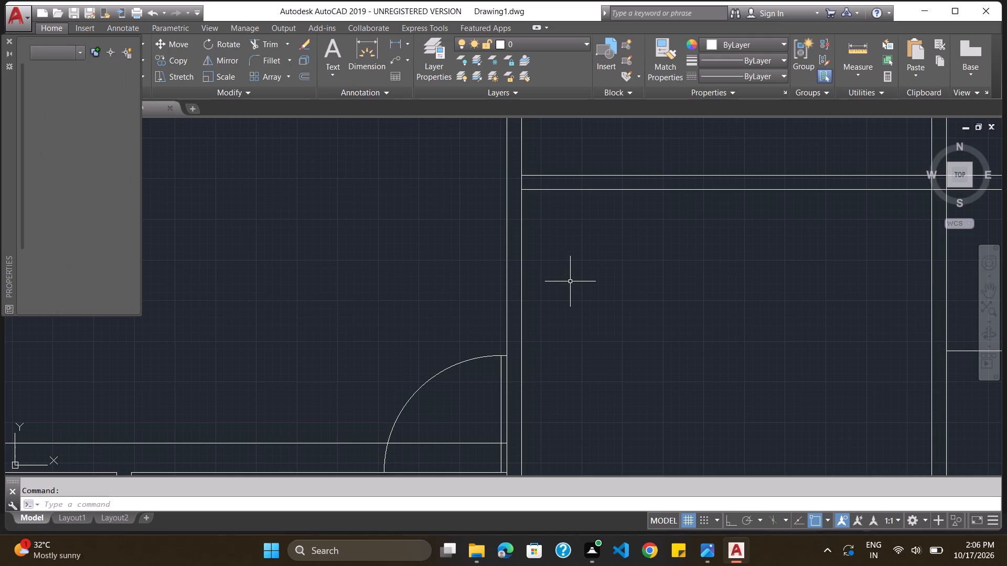
Close the Properties palette.
left_click(8, 37)
Delete the leftover vertical line in the westernmost room, north of the two facing doors.
scroll(151, 280, "down", 4)
scroll(151, 273, "up", 1)
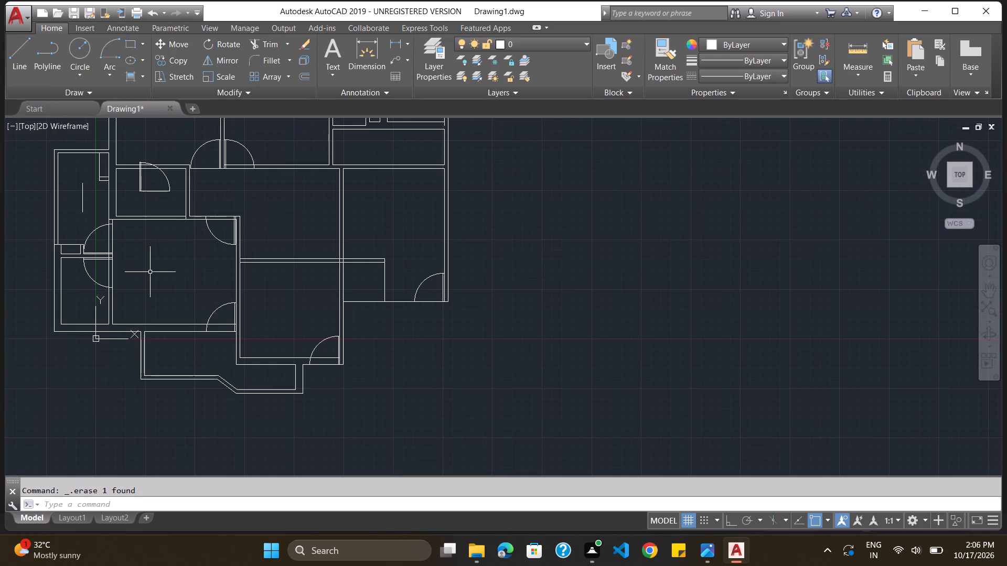
scroll(122, 220, "down", 2)
scroll(67, 147, "up", 2)
scroll(67, 147, "down", 1)
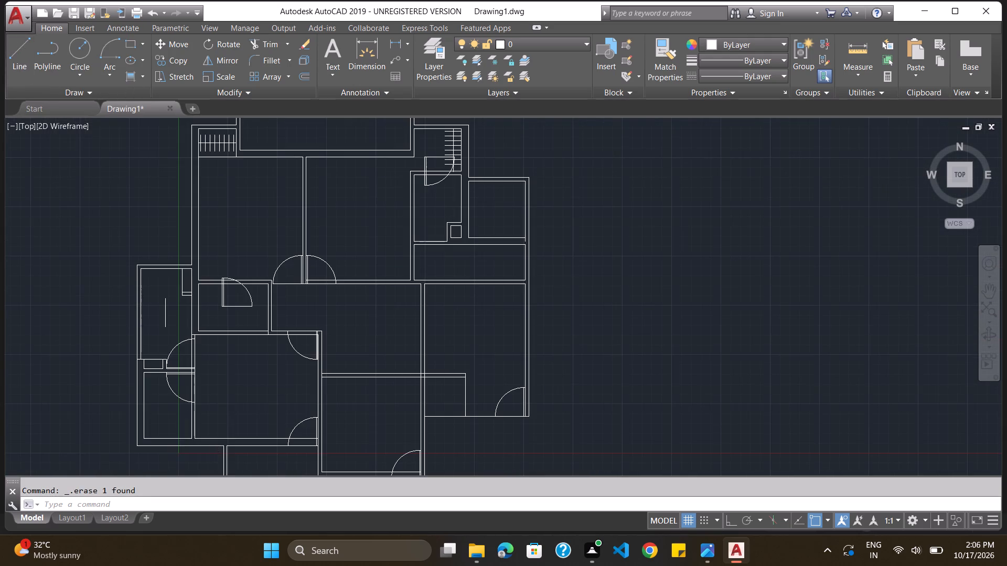
scroll(67, 147, "down", 2)
scroll(64, 142, "up", 2)
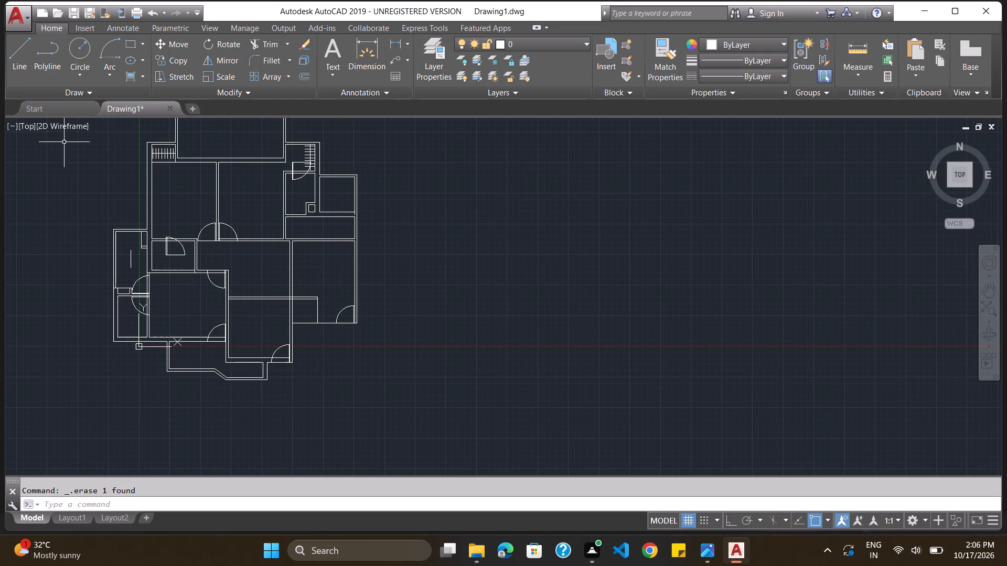
scroll(64, 142, "up", 1)
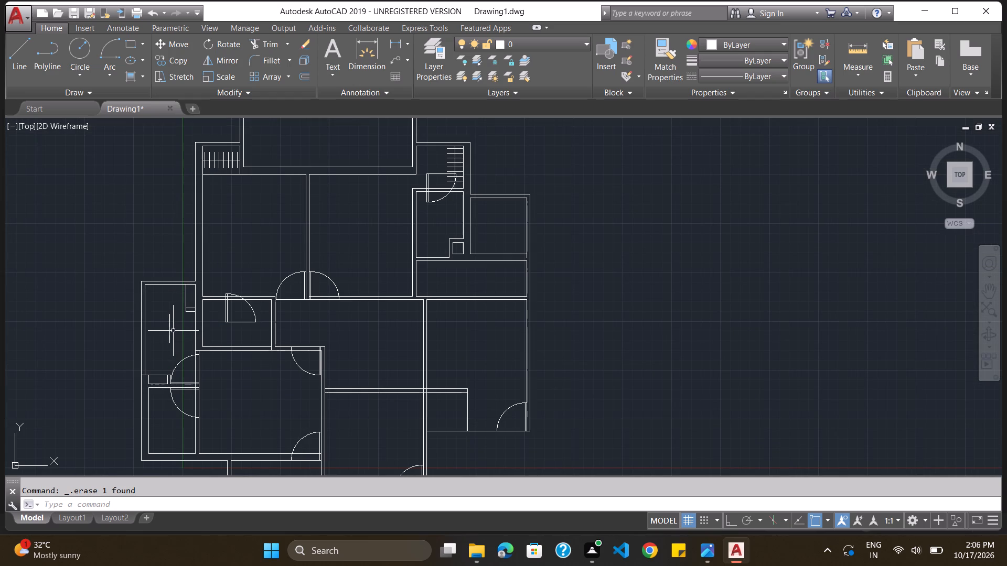
left_click(169, 330)
key("Delete")
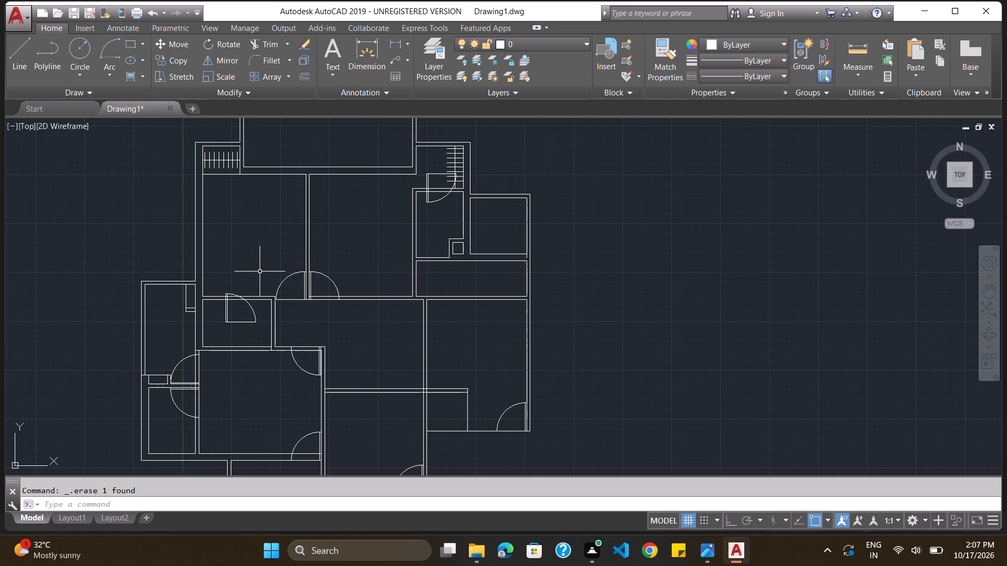
key("Escape")
Rotate the door in the small room, without its extra leaf line, by 90° about its upper west corner.
type("ro")
key("Return")
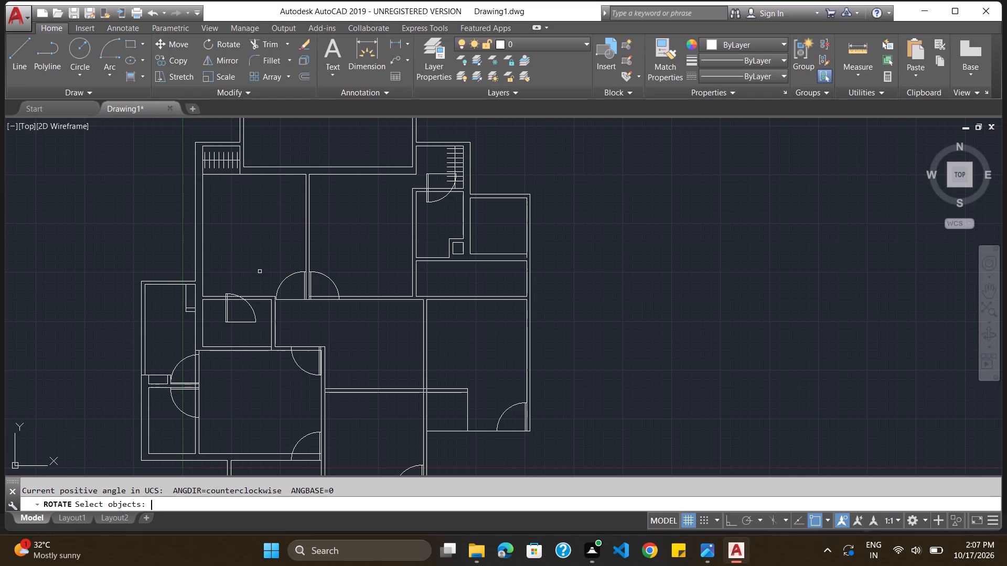
left_click(254, 313)
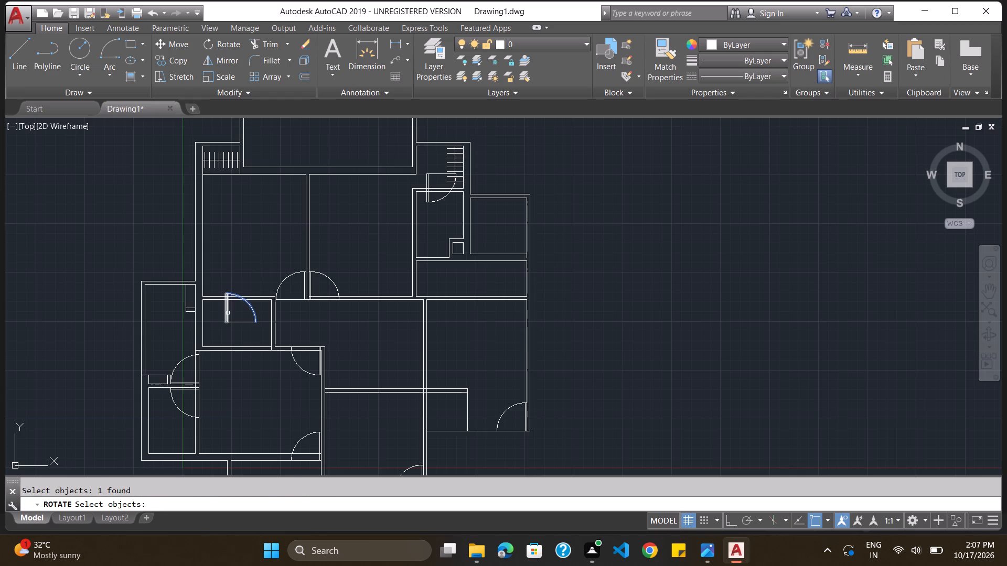
left_click(227, 312)
left_click(240, 323)
key("Return")
left_click(228, 292)
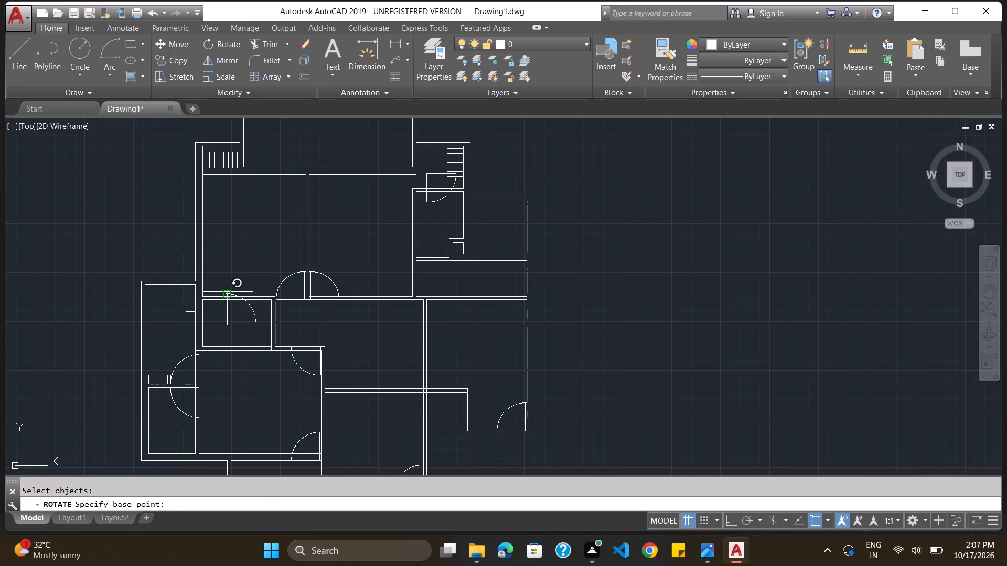
left_click(223, 245)
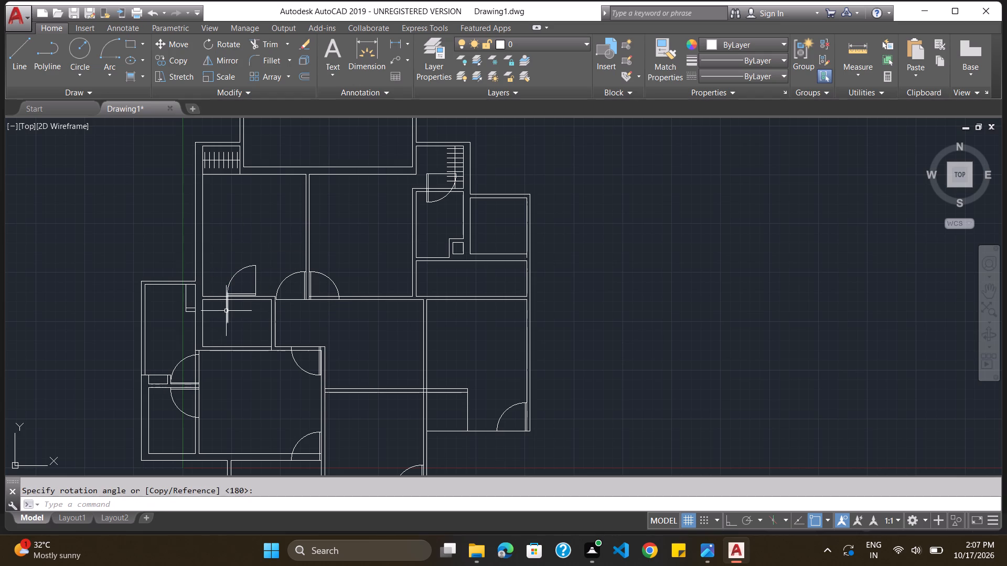
Delete the leftover vertical door line in the small room.
left_click(226, 311)
key("Delete")
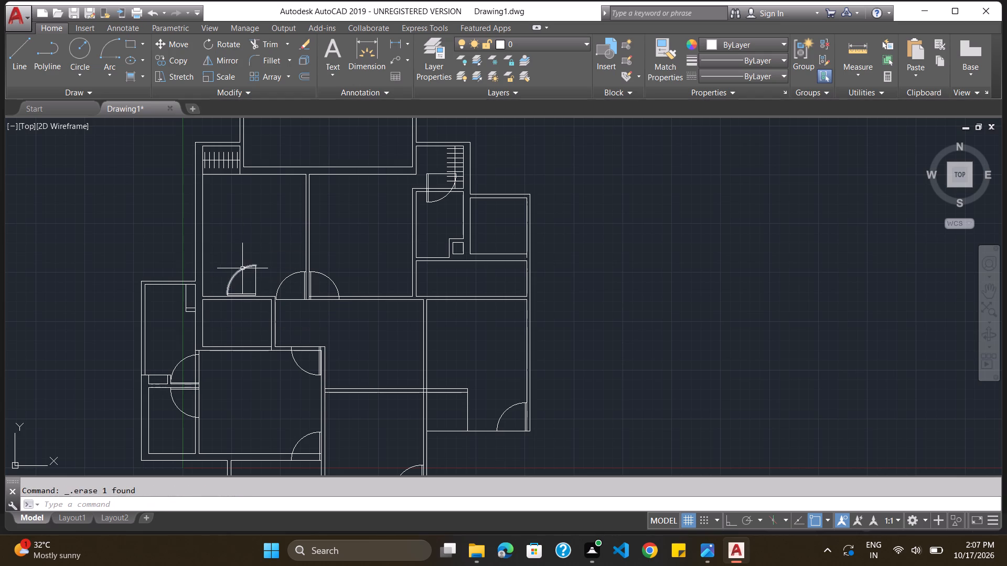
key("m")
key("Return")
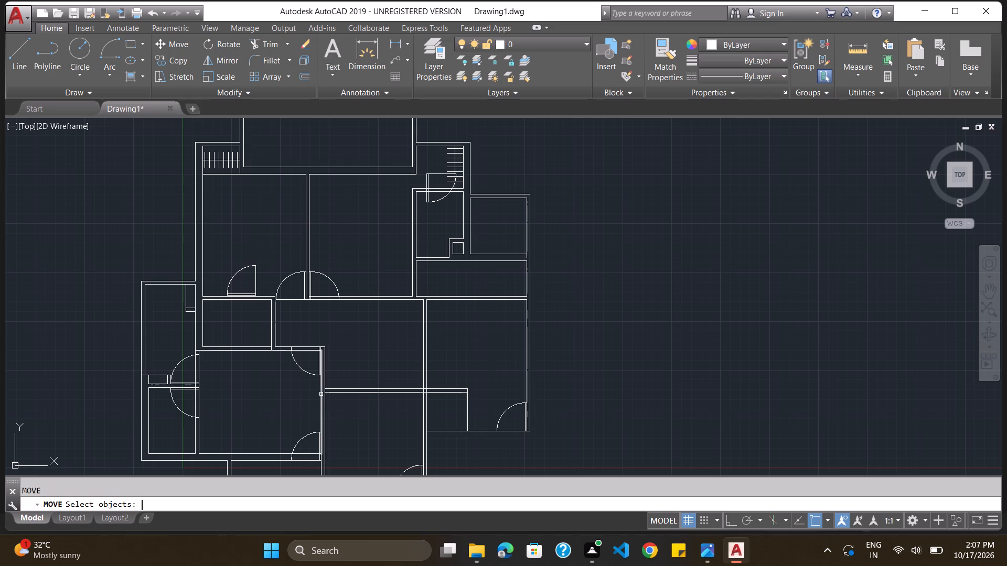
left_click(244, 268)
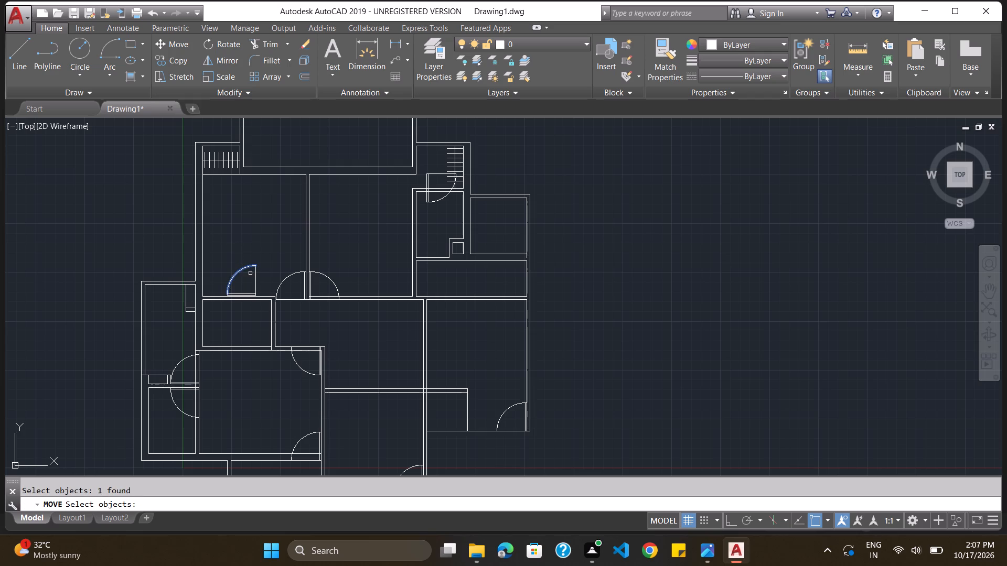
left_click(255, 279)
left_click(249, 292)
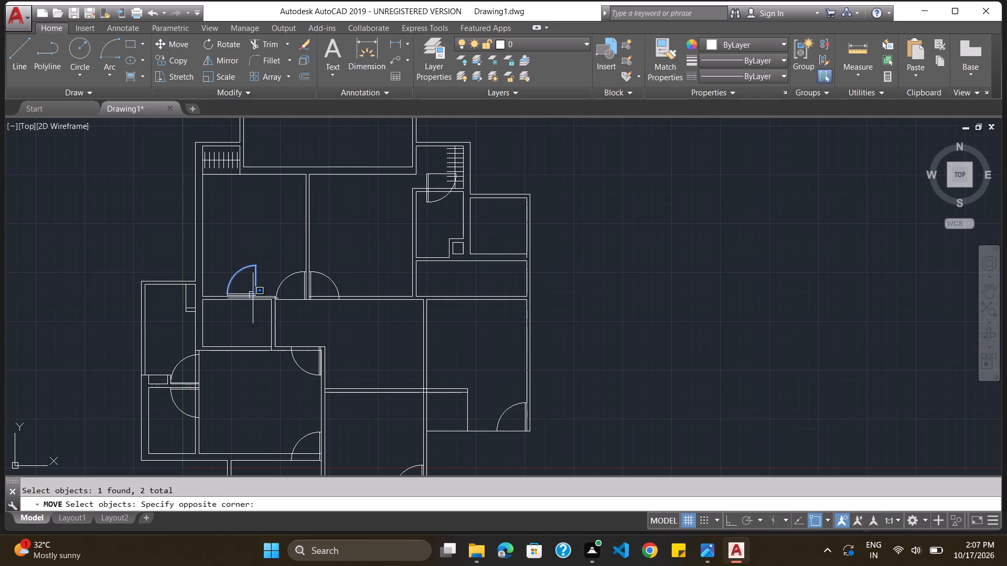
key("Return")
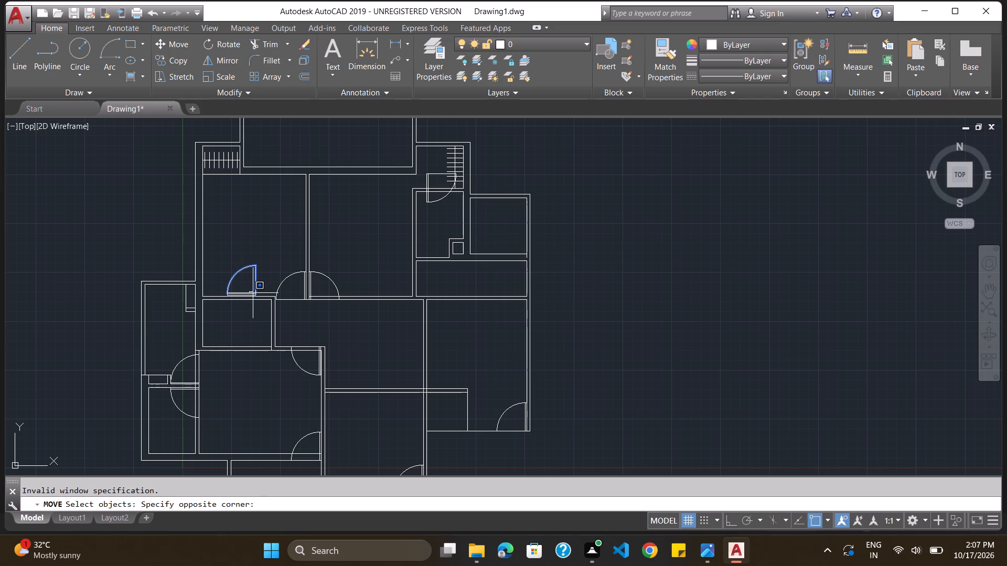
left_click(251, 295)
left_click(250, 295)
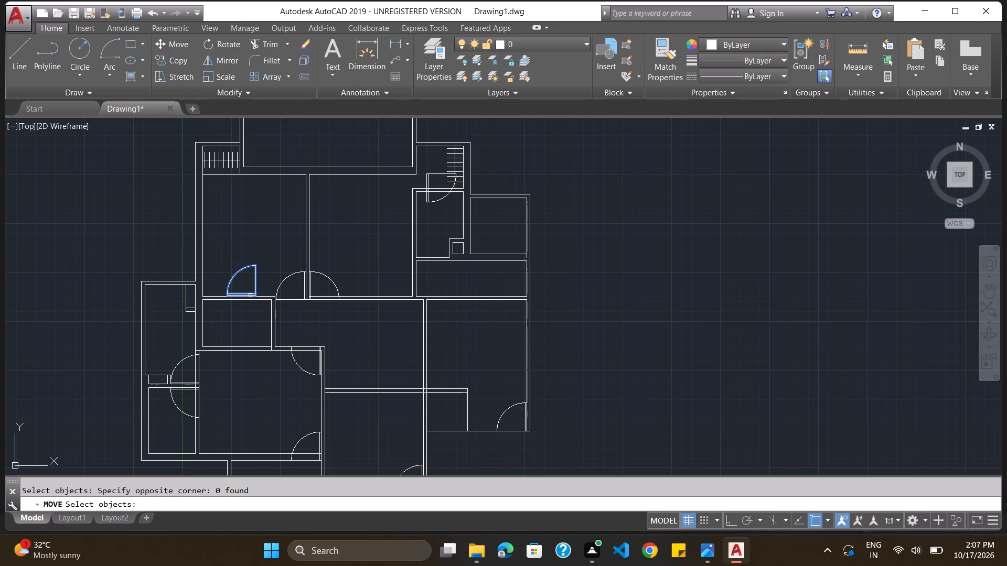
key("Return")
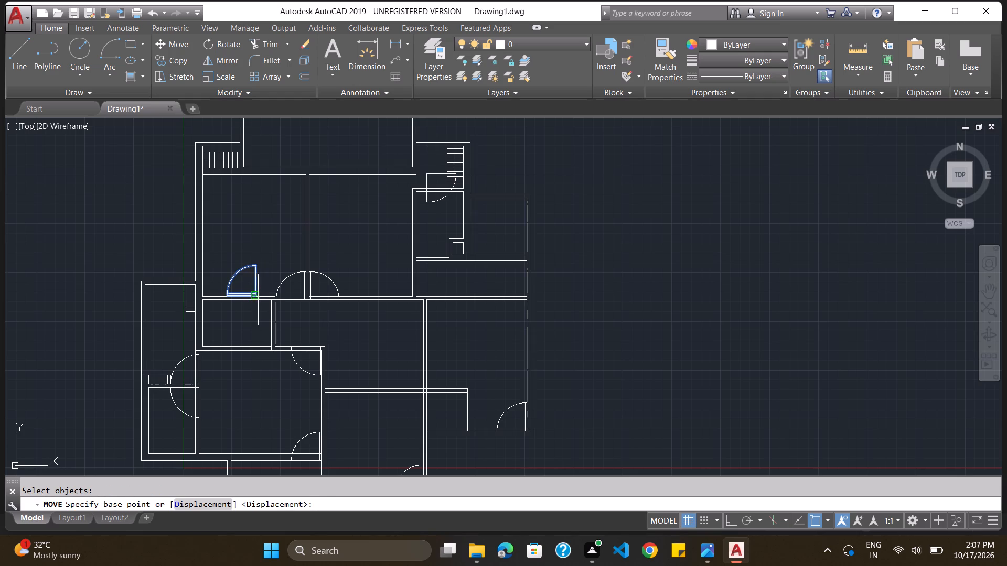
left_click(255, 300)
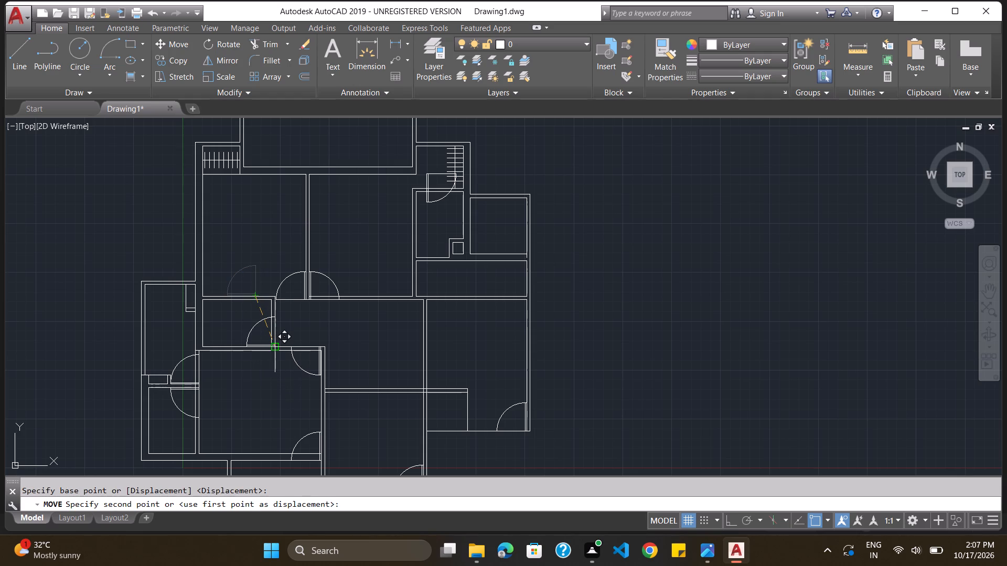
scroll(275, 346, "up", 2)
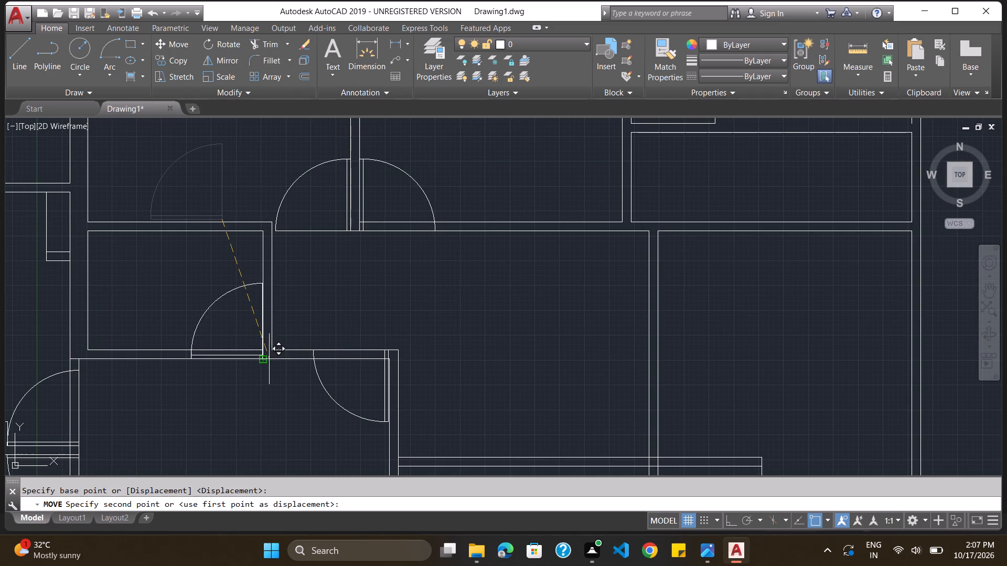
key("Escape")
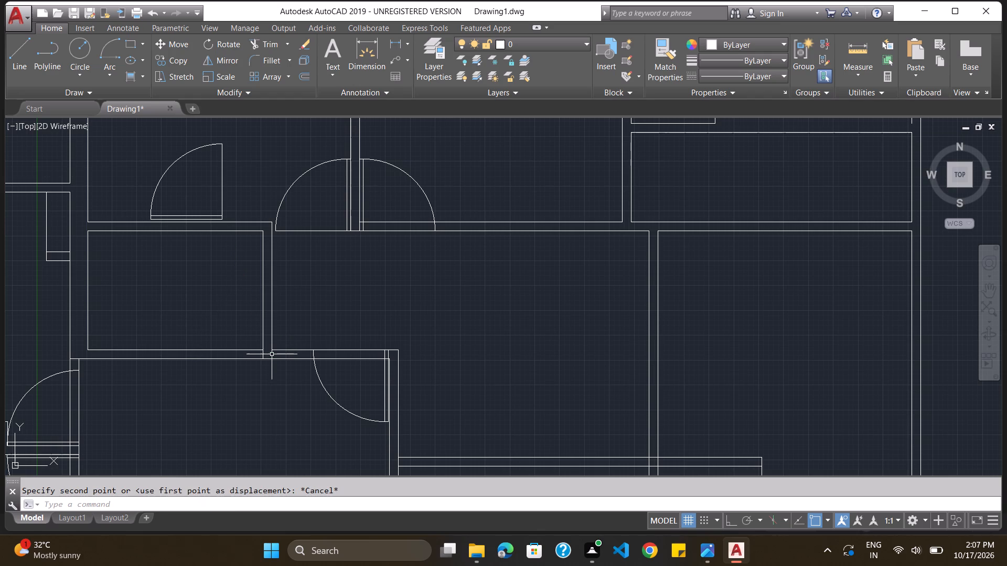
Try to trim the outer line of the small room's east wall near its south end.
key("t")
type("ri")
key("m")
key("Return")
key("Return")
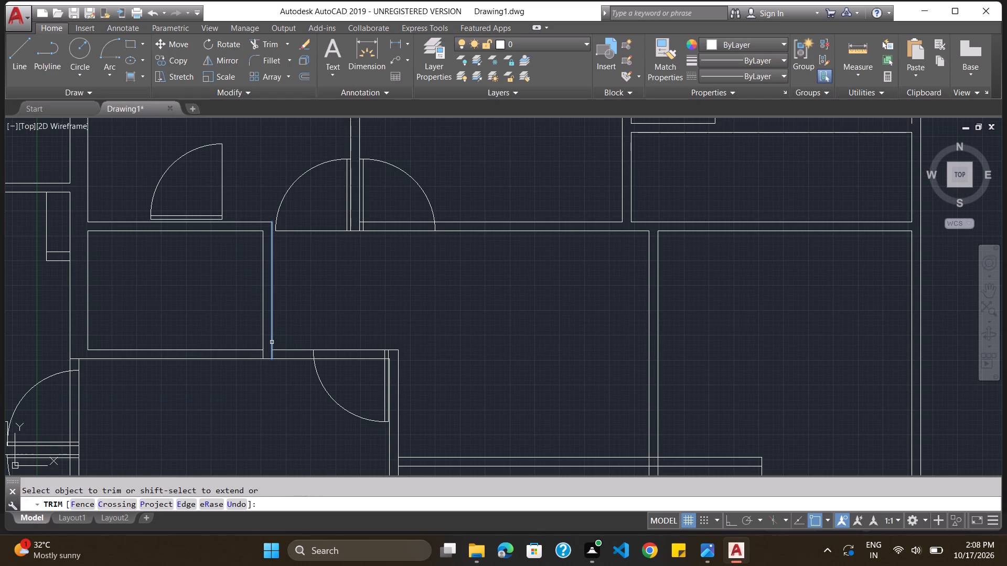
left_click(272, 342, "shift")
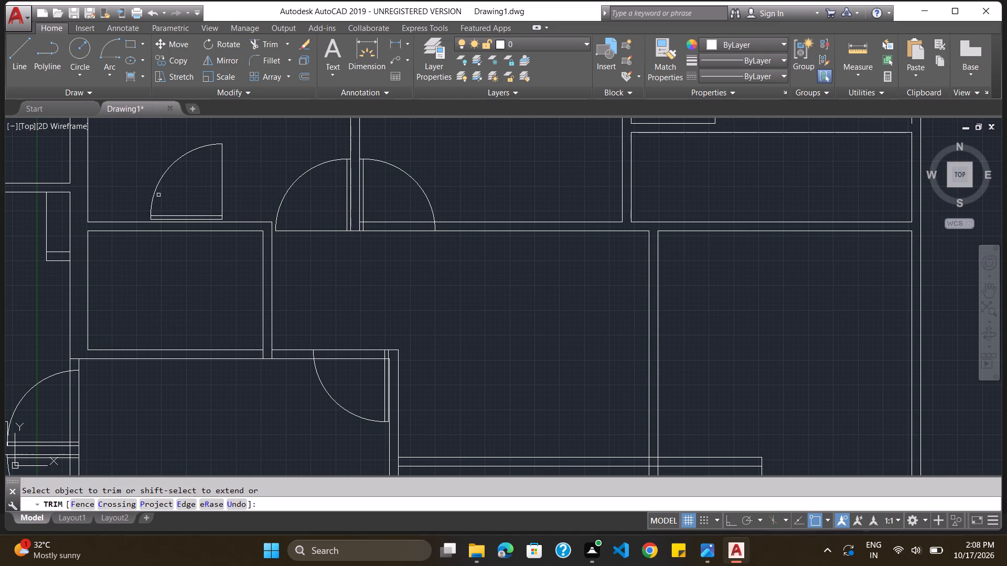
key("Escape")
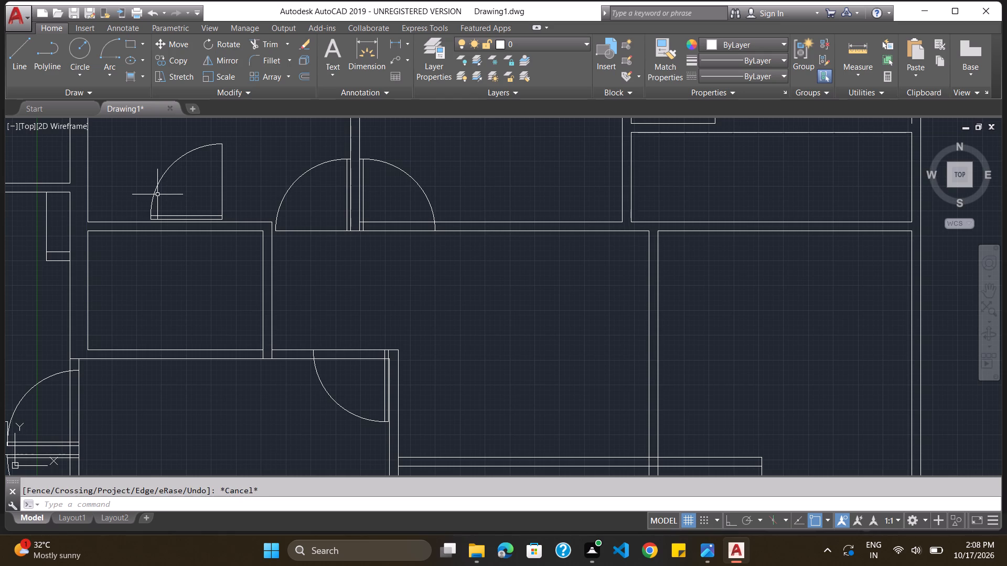
Move the loose door north of the small room by its southeast corner to the outer southeast wall corner of the small room.
key("m")
key("Return")
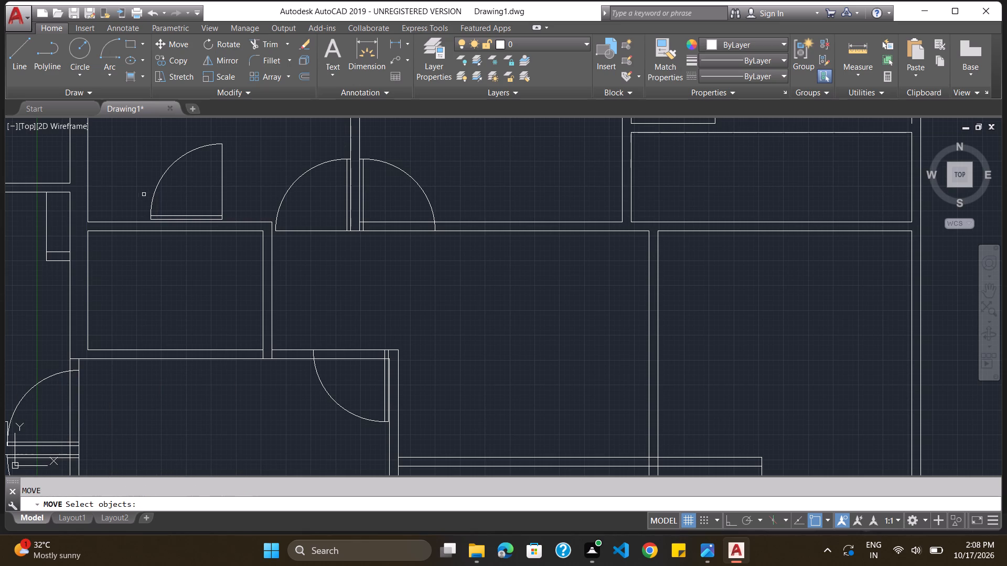
left_click(155, 197)
left_click(223, 193)
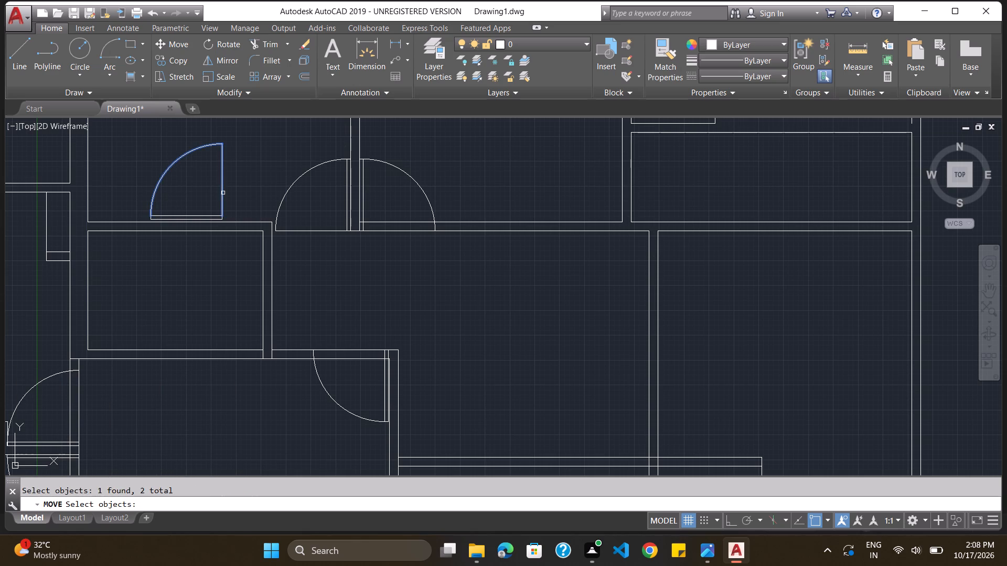
left_click(207, 216)
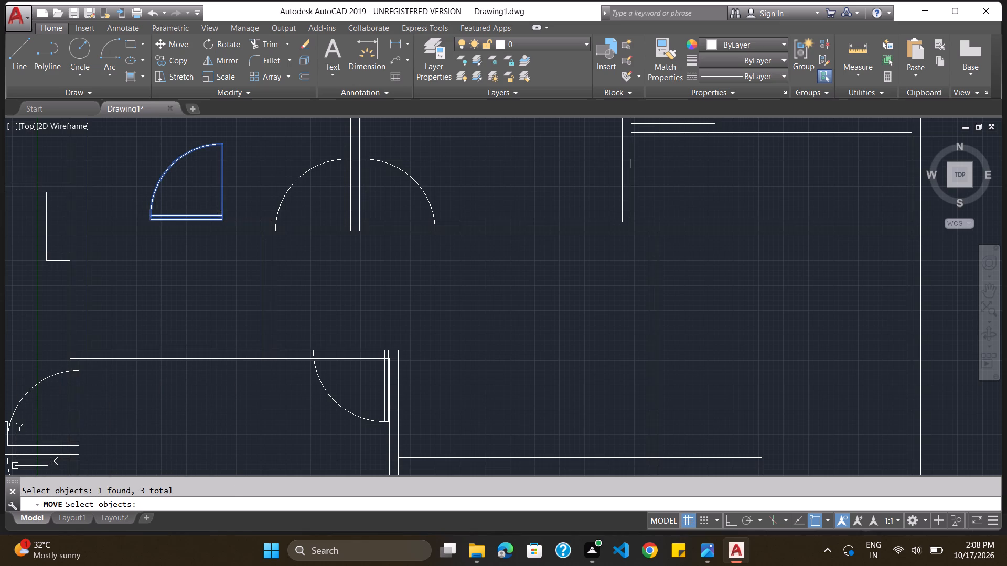
key("Return")
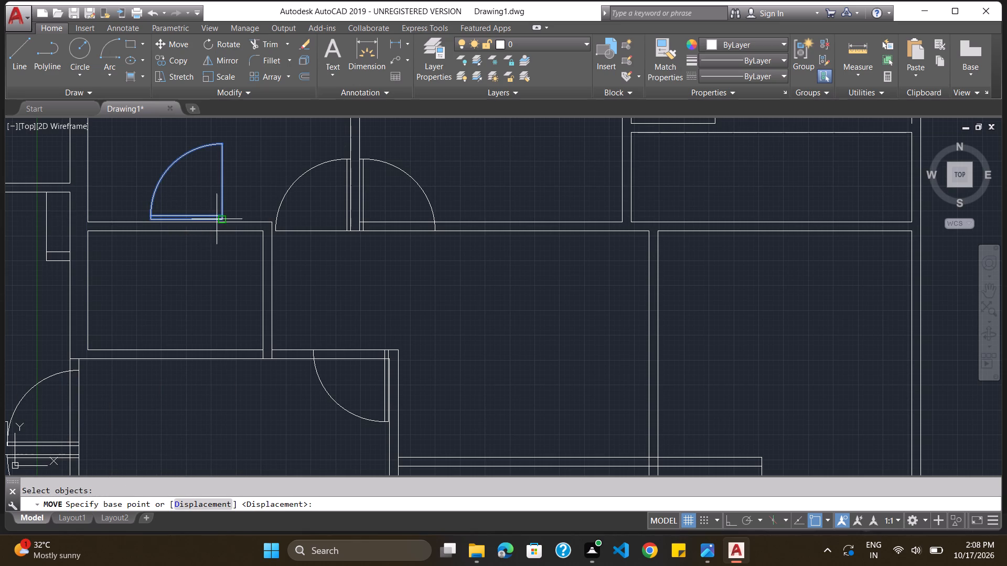
scroll(220, 223, "down", 1)
scroll(220, 223, "up", 2)
left_click(219, 219)
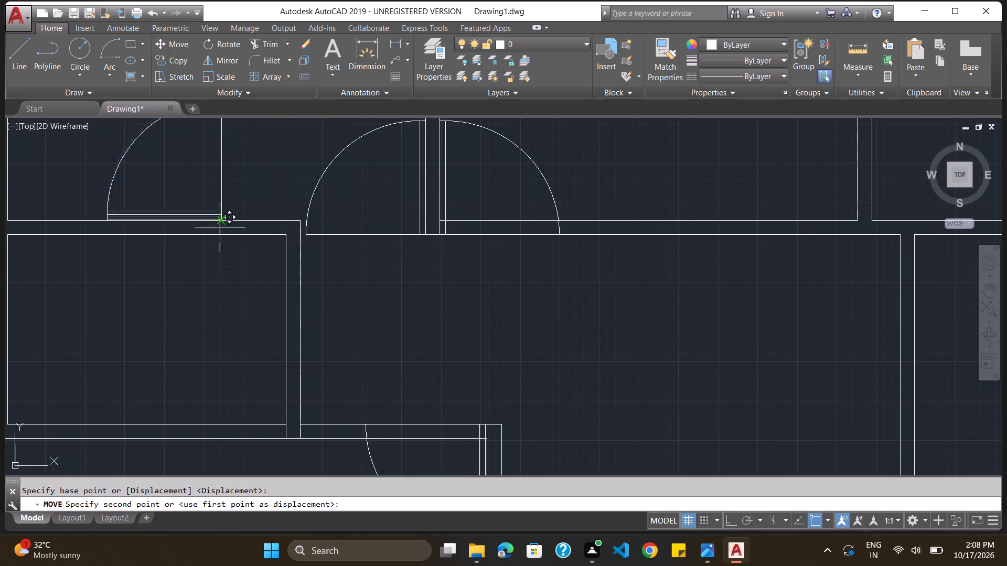
left_click(302, 438)
scroll(221, 286, "up", 1)
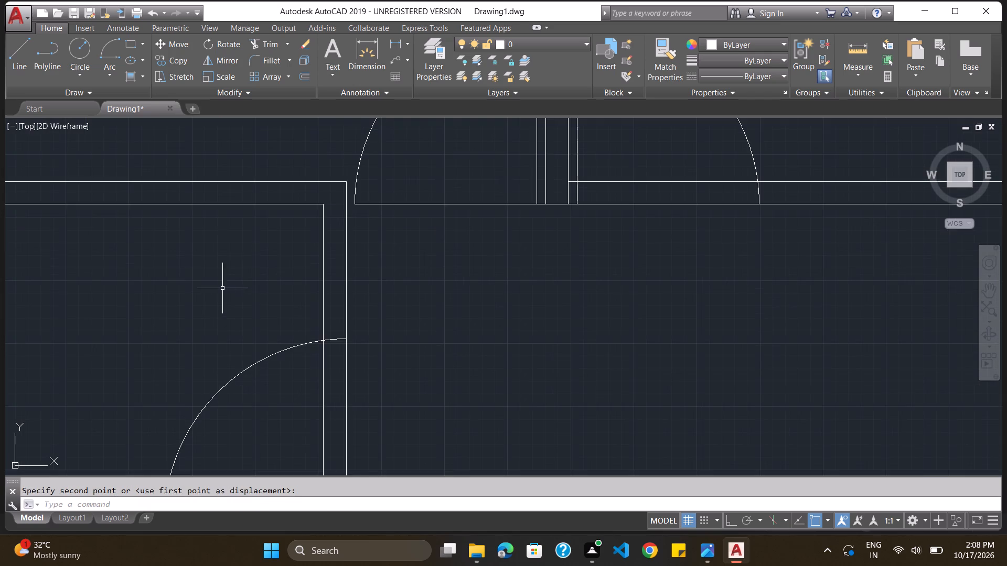
scroll(250, 311, "down", 2)
scroll(268, 413, "up", 2)
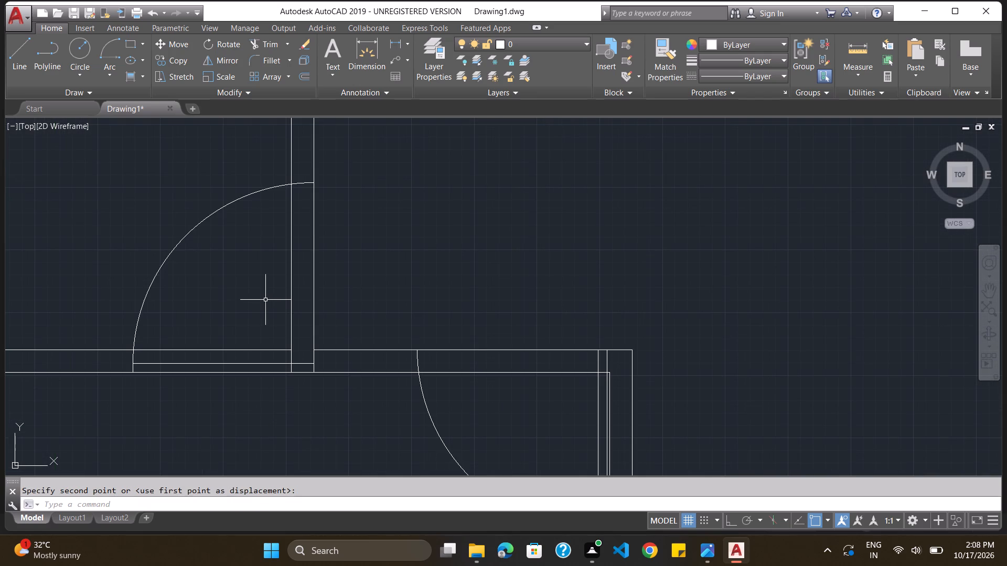
Trim both lines of the small room's east wall across the newly placed door's opening.
type("trim")
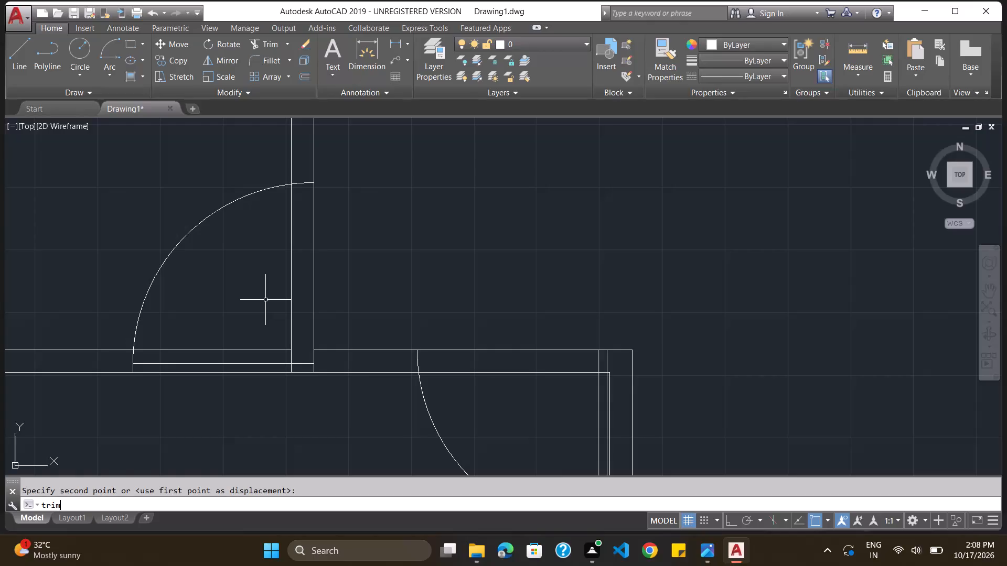
key("Return")
key("Return")
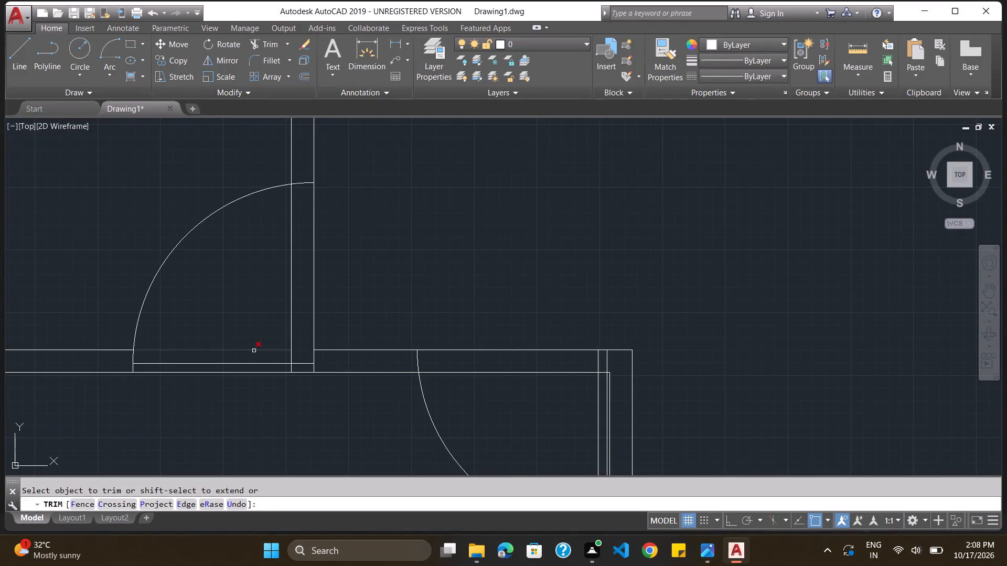
left_click(314, 275)
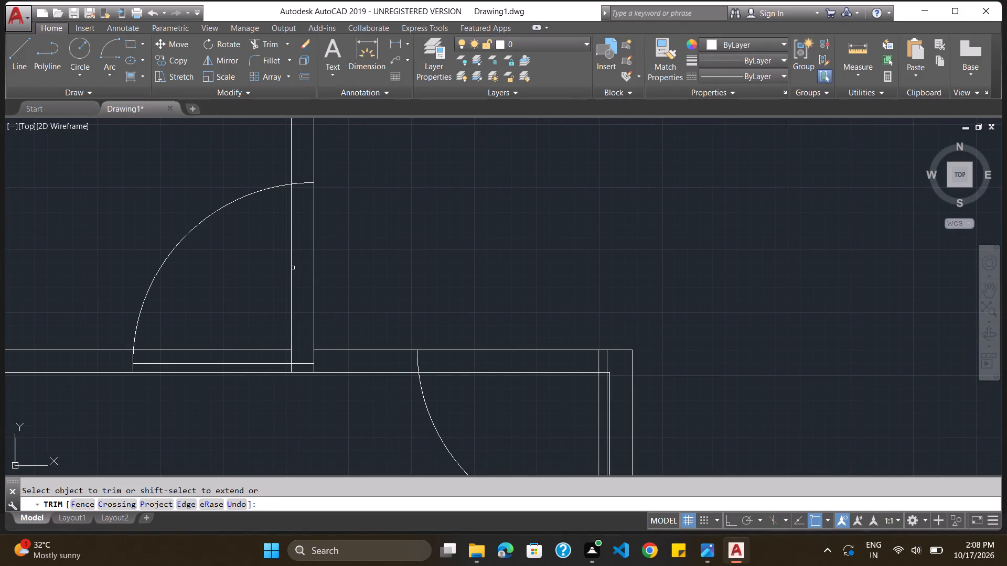
left_click(292, 268)
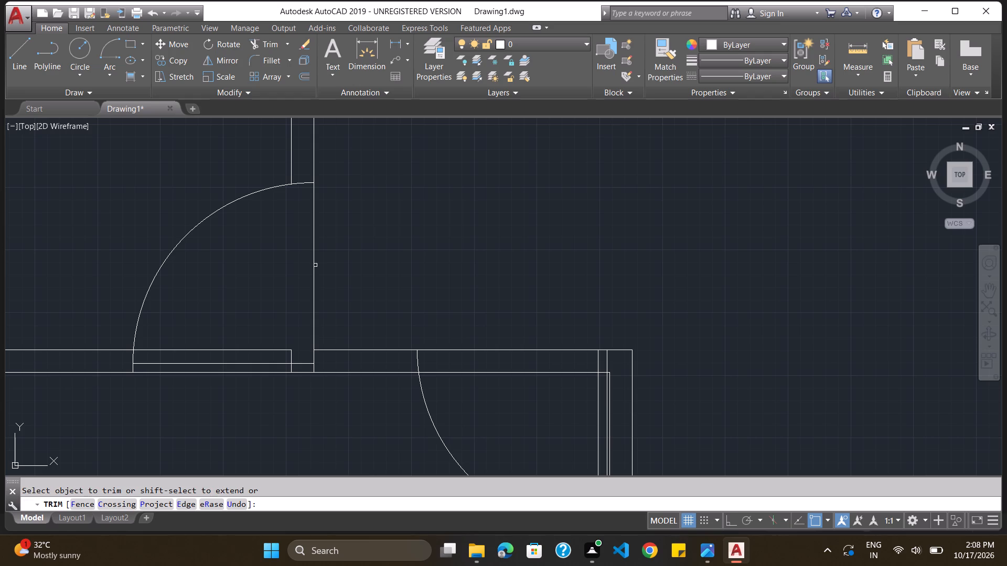
left_click(315, 265)
Trim the wall line across the opening of the western of the two back-to-back doors northeast of the small room.
scroll(317, 243, "down", 2)
scroll(305, 297, "down", 1)
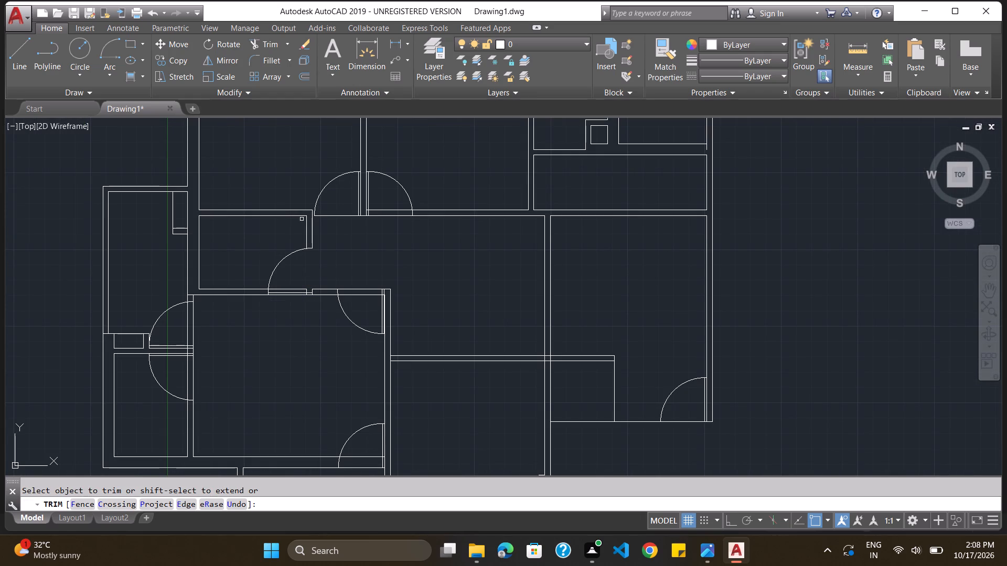
left_click(340, 216)
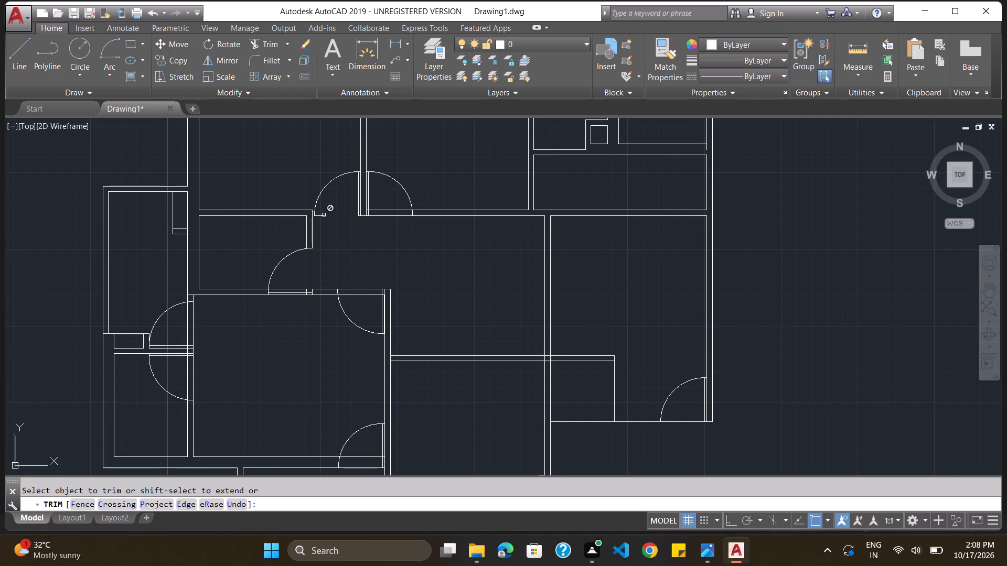
left_click(323, 215)
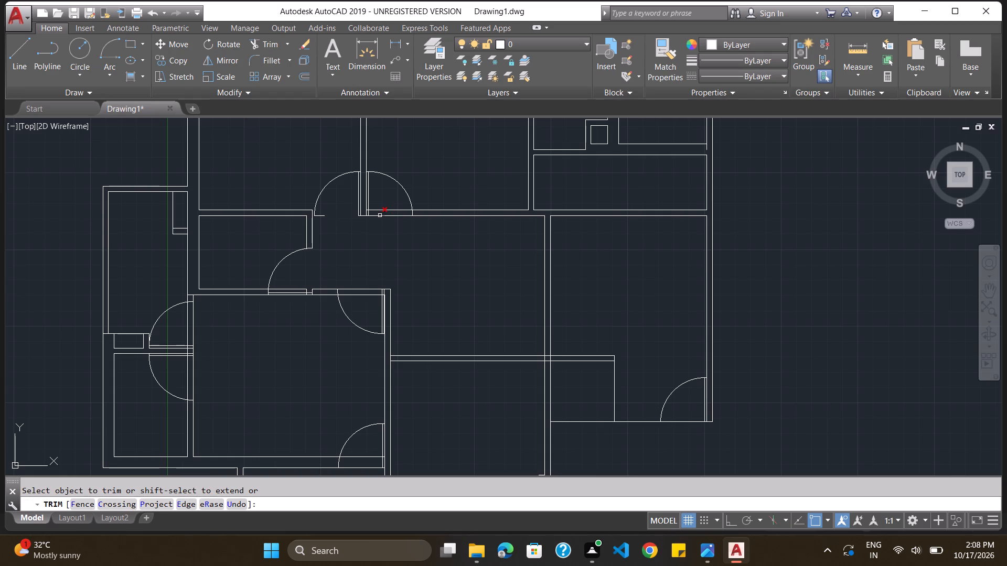
Trim both wall lines across the opening of the eastern of the two back-to-back doors.
left_click(377, 217)
left_click(383, 216)
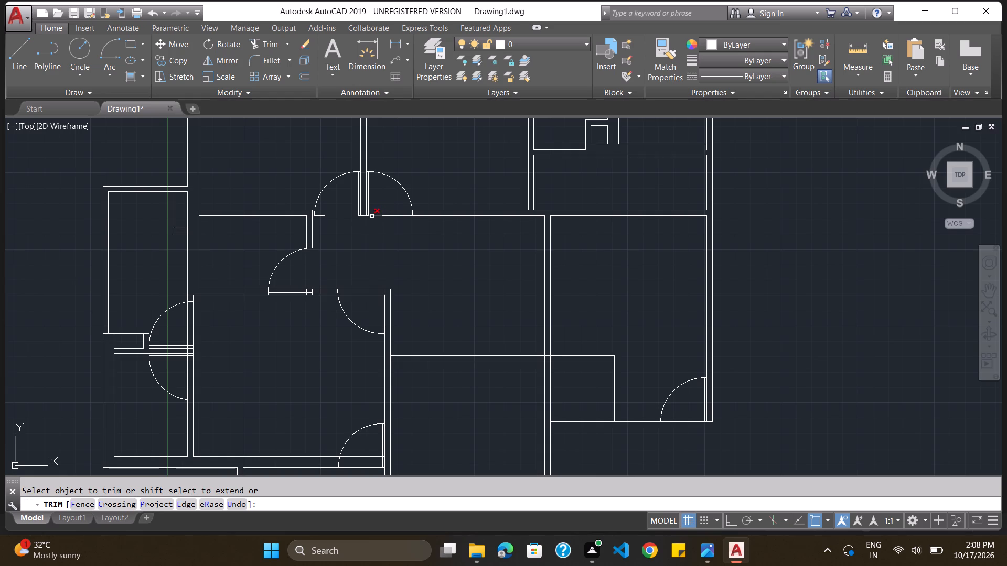
left_click(372, 216)
left_click(385, 216)
left_click(392, 216)
left_click(401, 215)
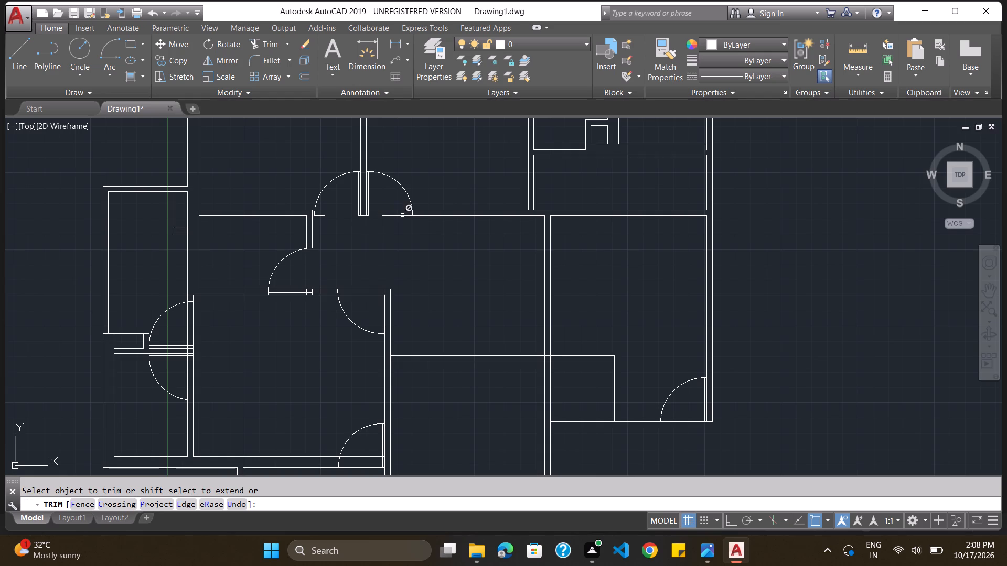
left_click(396, 216)
left_click(395, 216)
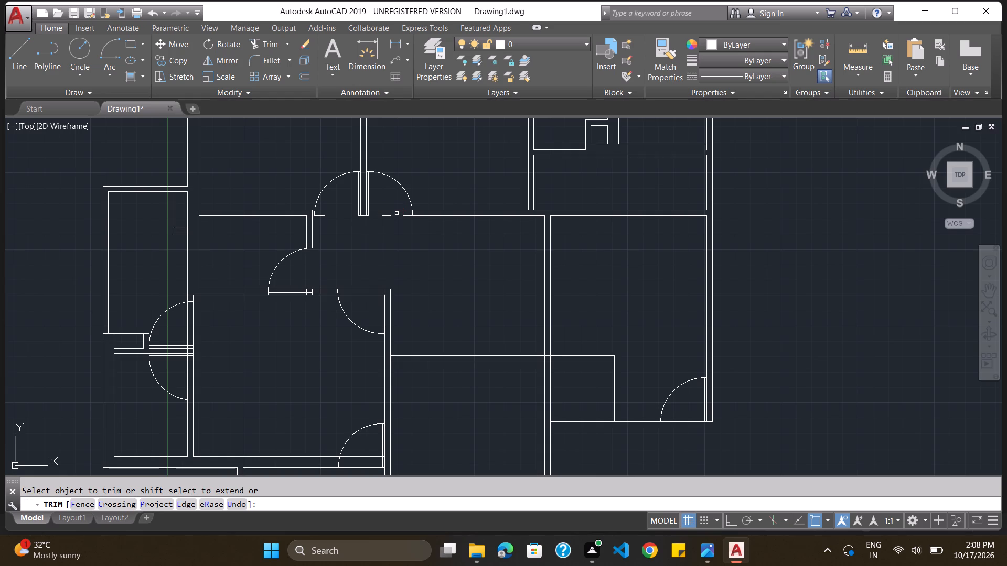
left_click(405, 217)
left_click(404, 211)
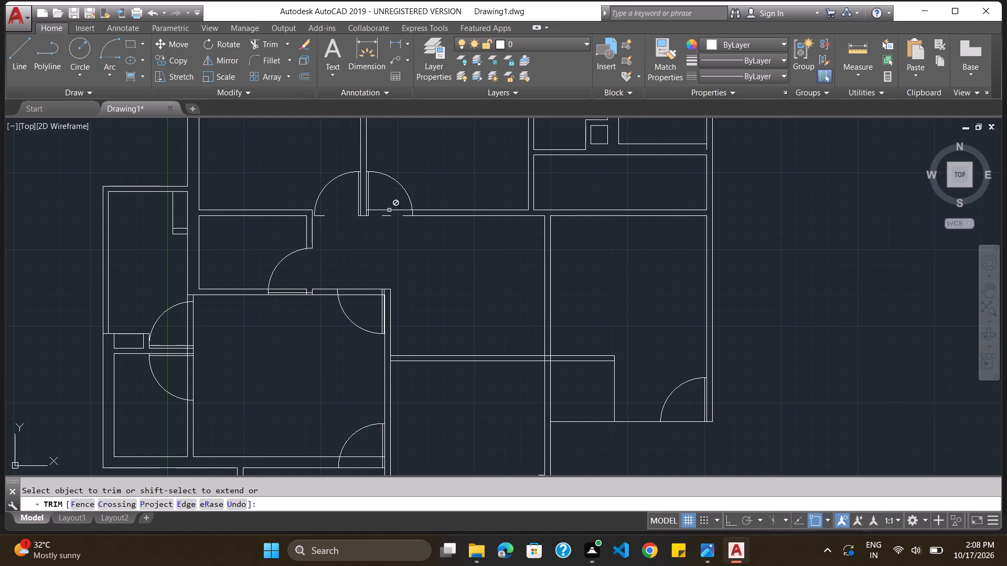
left_click(381, 210)
left_click(384, 210)
left_click(391, 210)
left_click_drag(397, 210, 402, 210)
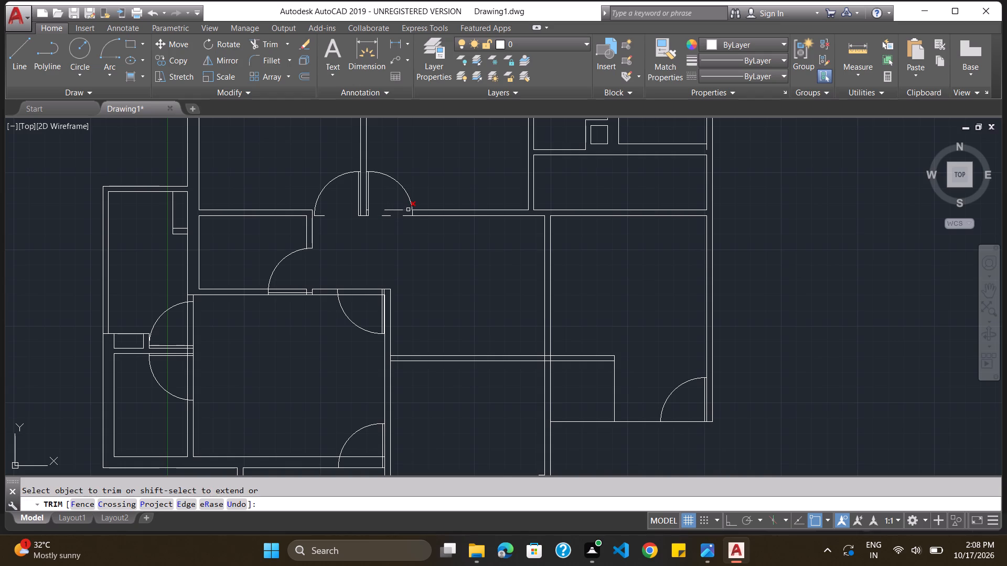
left_click(407, 210)
left_click(395, 210)
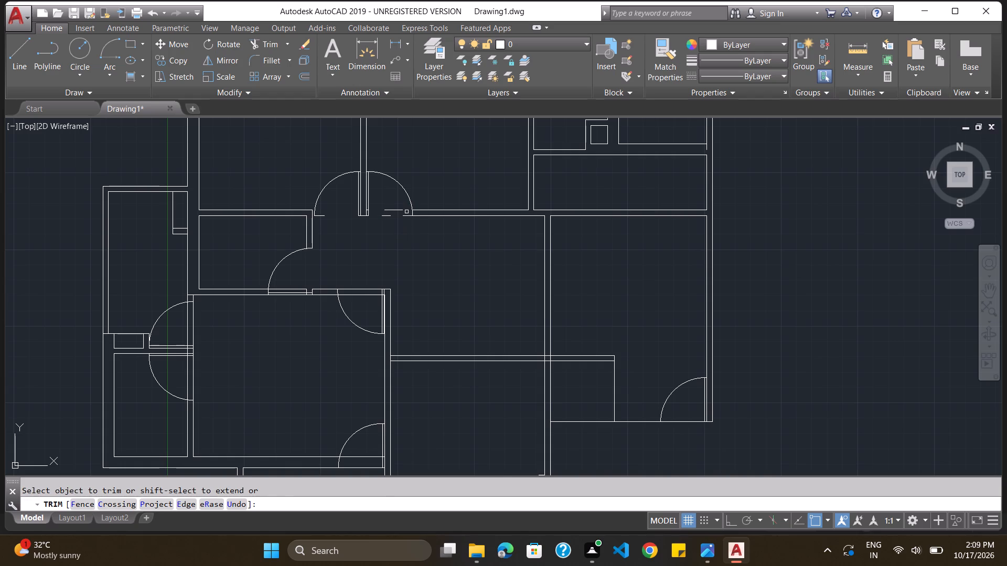
left_click(406, 213)
left_click(408, 216)
left_click(408, 216)
Trim both wall lines across the opening of the door in the large central room's northeast corner.
left_click(372, 294)
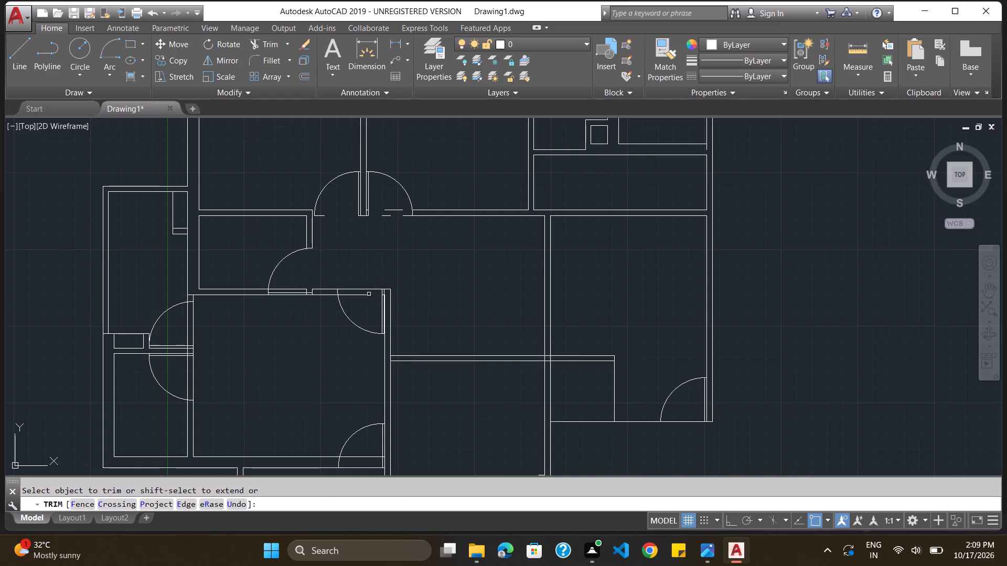
left_click(363, 295)
left_click(358, 296)
left_click(352, 295)
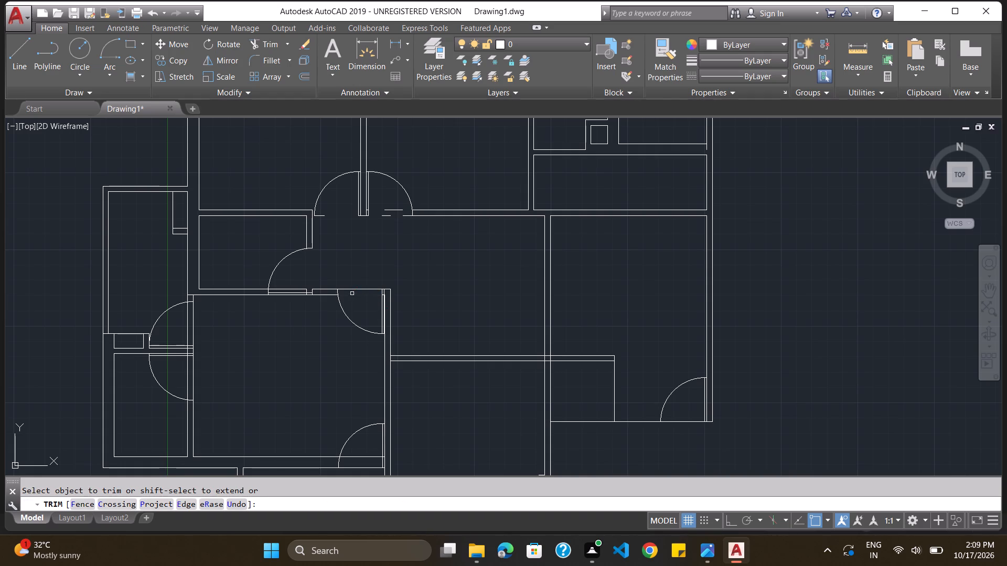
left_click(355, 289)
left_click(352, 289)
left_click(357, 290)
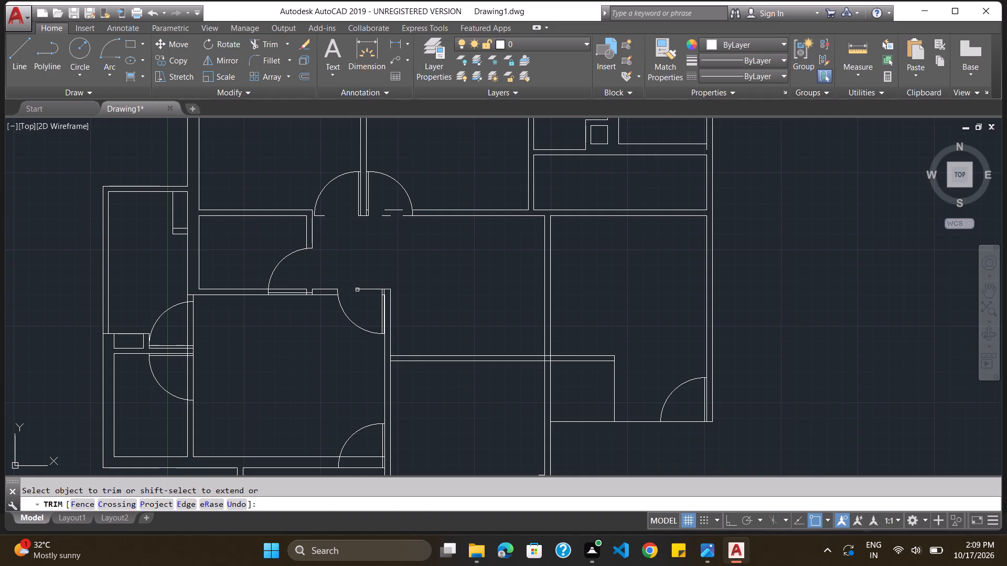
left_click(362, 290)
left_click(373, 290)
left_click(380, 291)
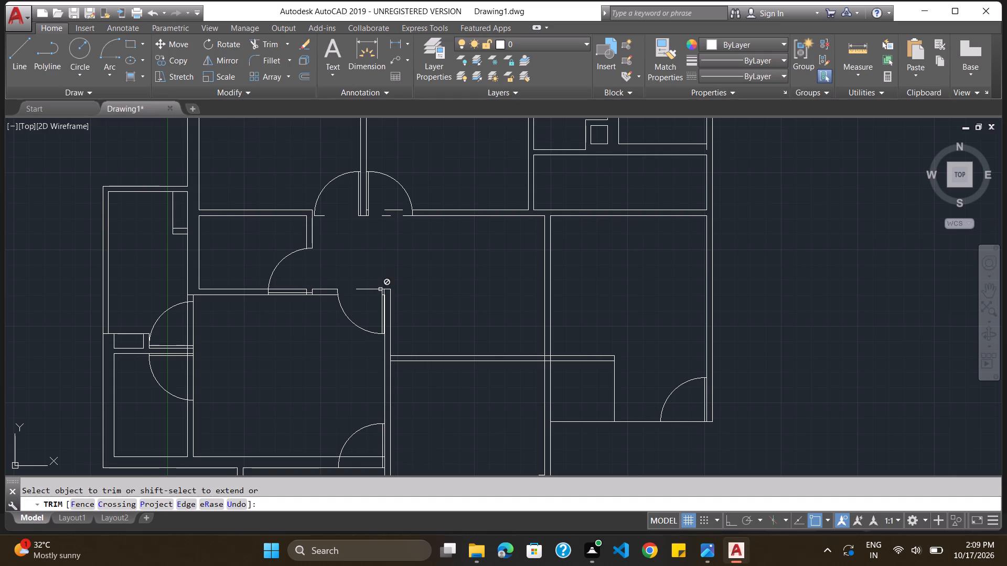
left_click(380, 289)
left_click(377, 289)
left_click_drag(371, 289, 361, 291)
double_click(361, 291)
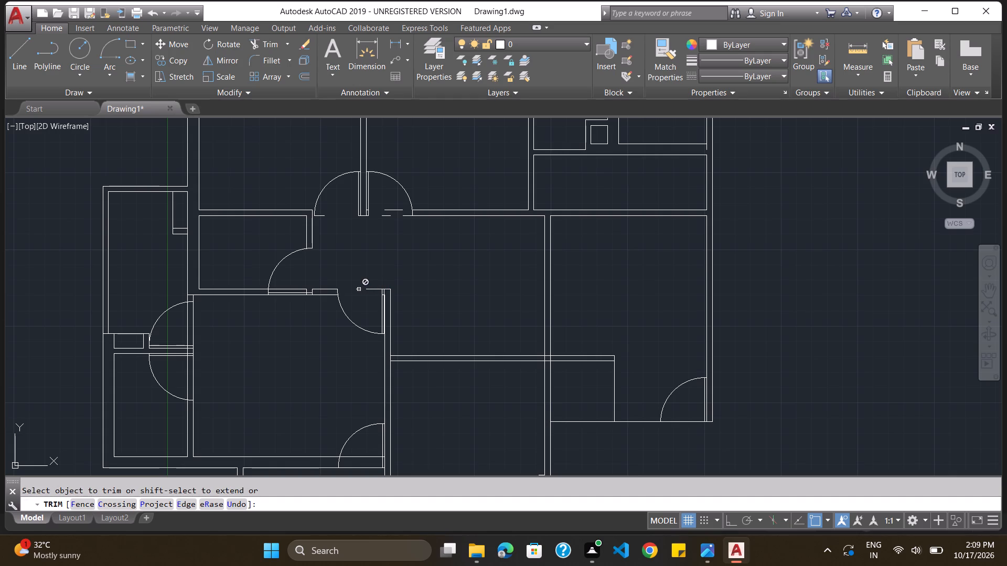
double_click(359, 289)
left_click(373, 289)
scroll(387, 282, "up", 3)
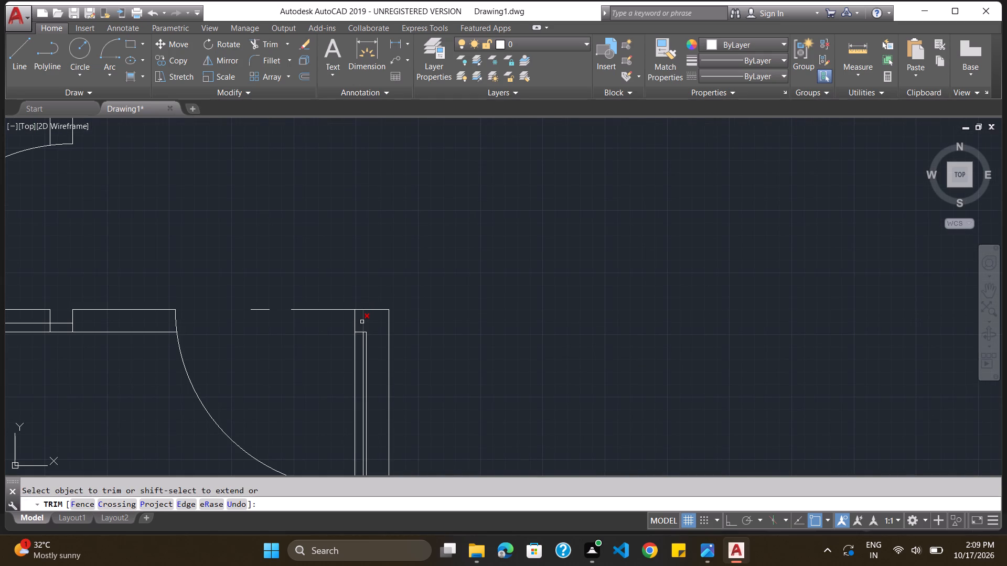
left_click(362, 322)
Trim both lines of the large central room's west wall across the opening of the northern of its two doors.
scroll(327, 285, "down", 4)
scroll(282, 246, "up", 4)
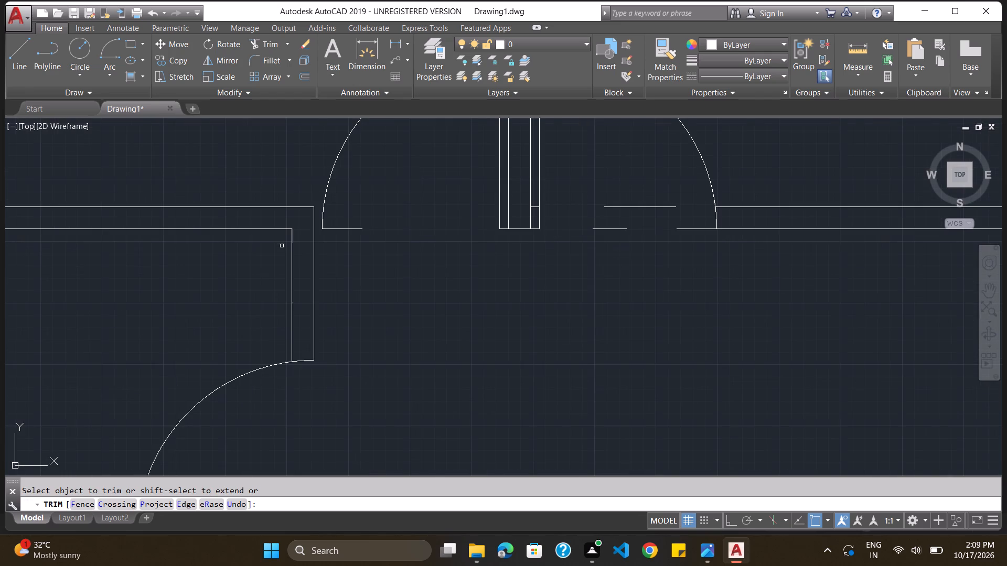
scroll(309, 341, "down", 4)
scroll(303, 388, "up", 3)
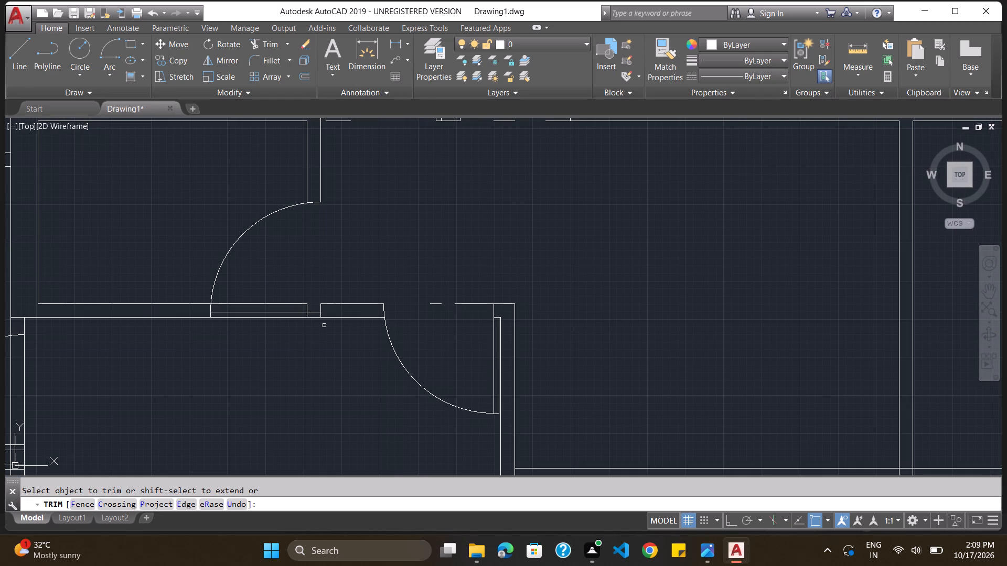
scroll(367, 354, "down", 2)
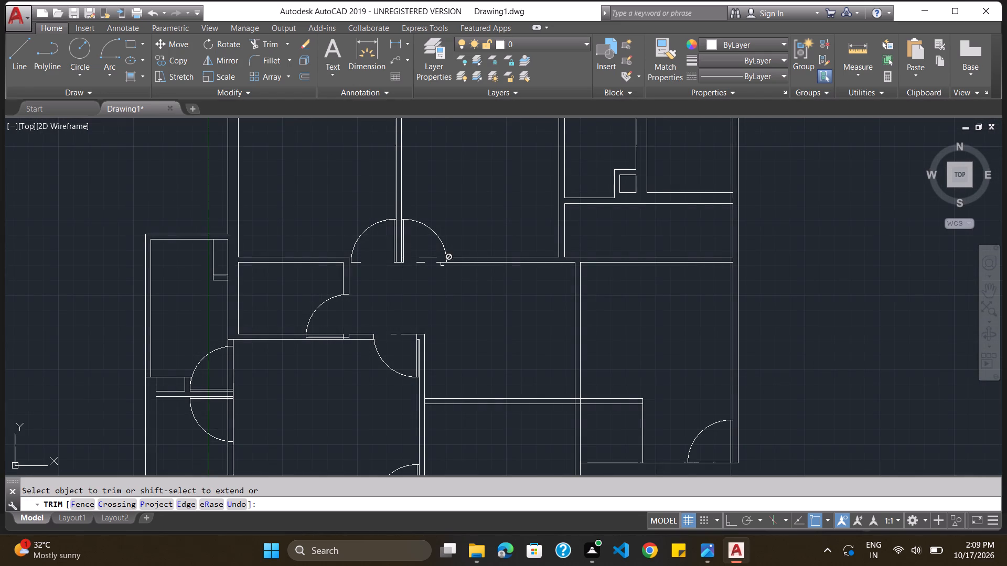
scroll(499, 270, "down", 2)
scroll(456, 260, "up", 1)
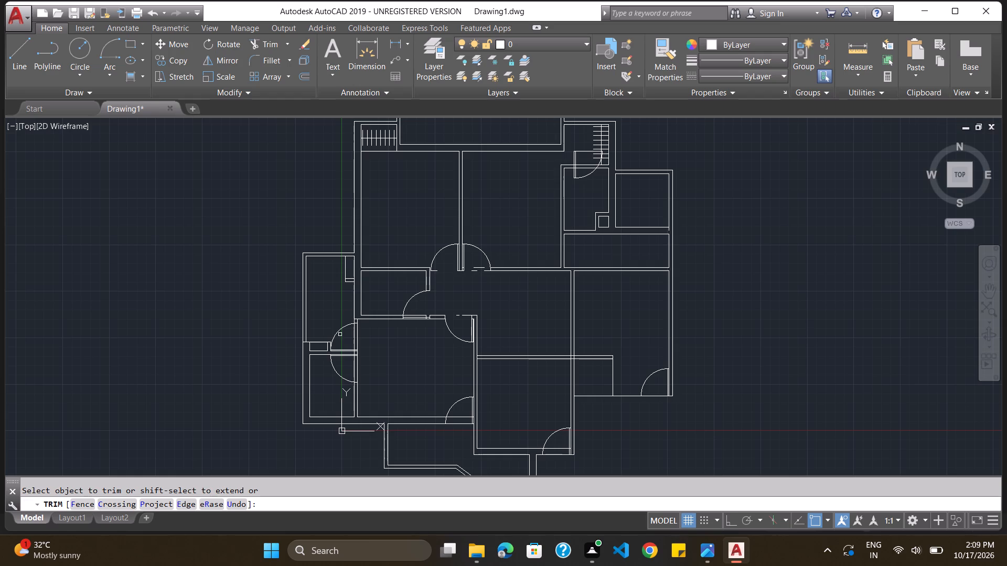
scroll(362, 335, "up", 2)
left_click(343, 342)
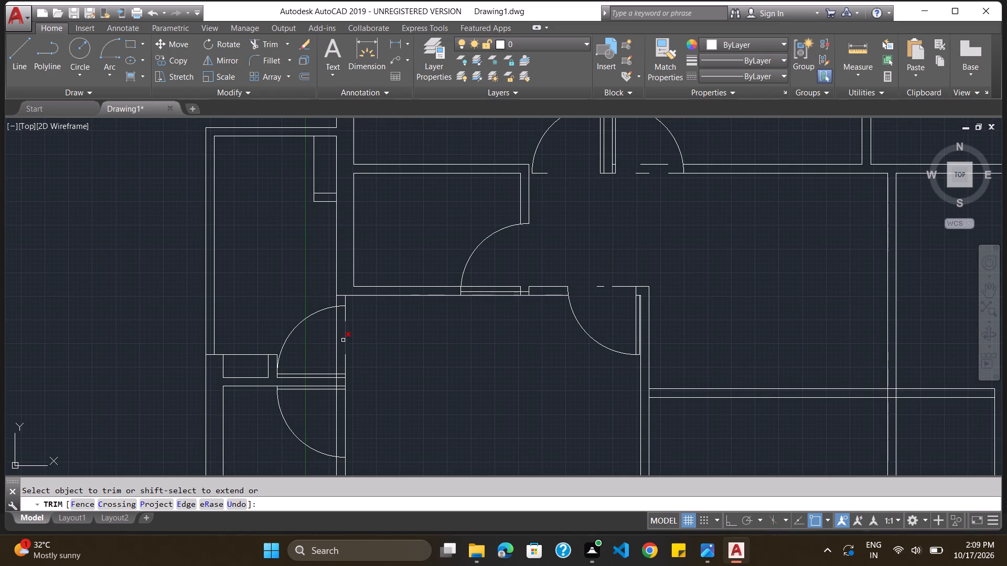
left_click(345, 334)
left_click(346, 320)
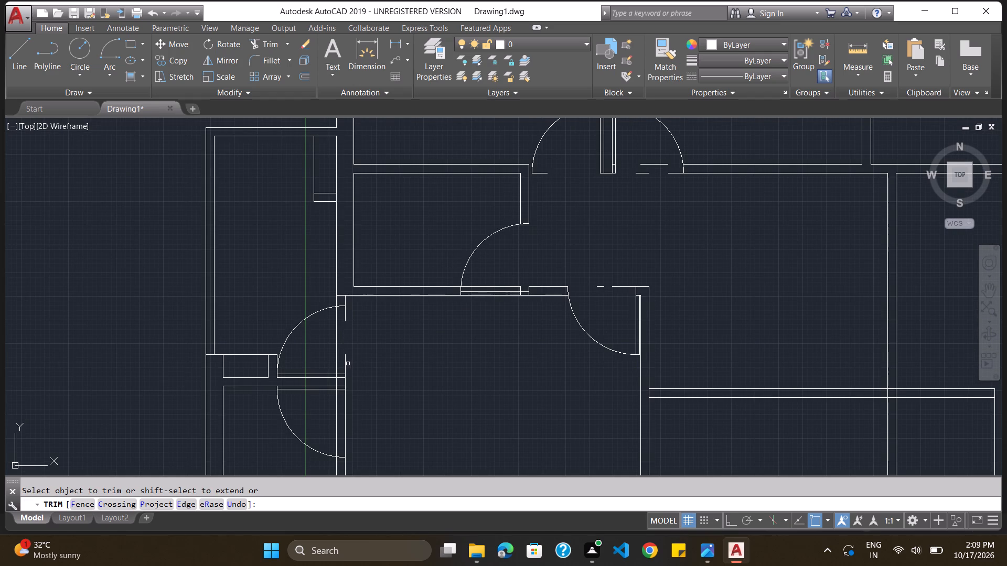
left_click(346, 370)
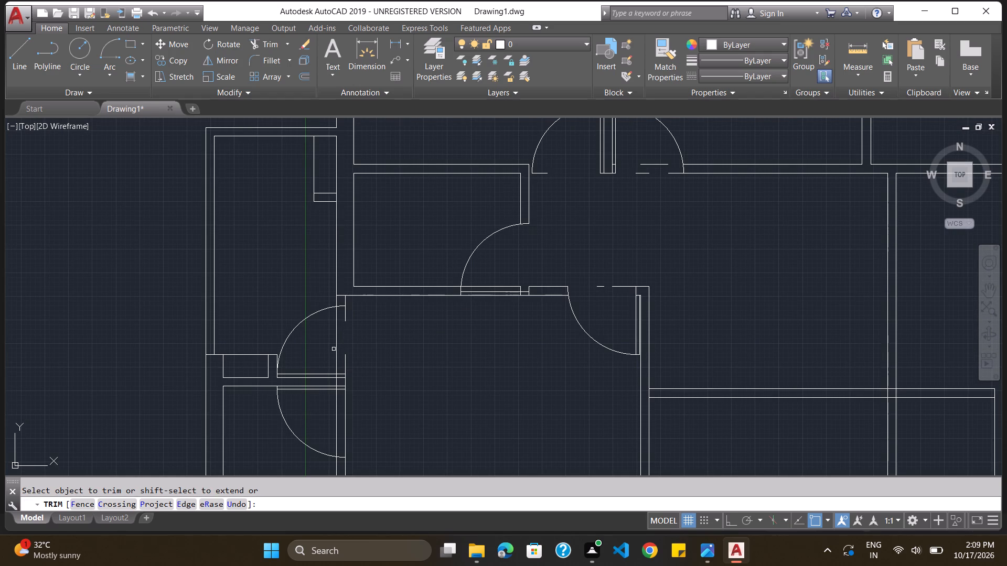
left_click(336, 342)
left_click(337, 319)
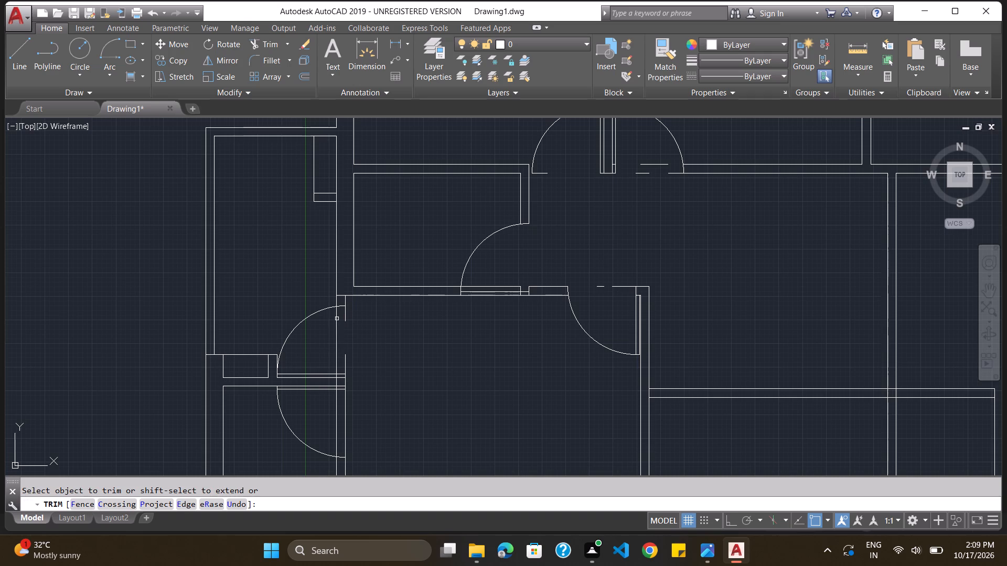
left_click(337, 314)
left_click(338, 328)
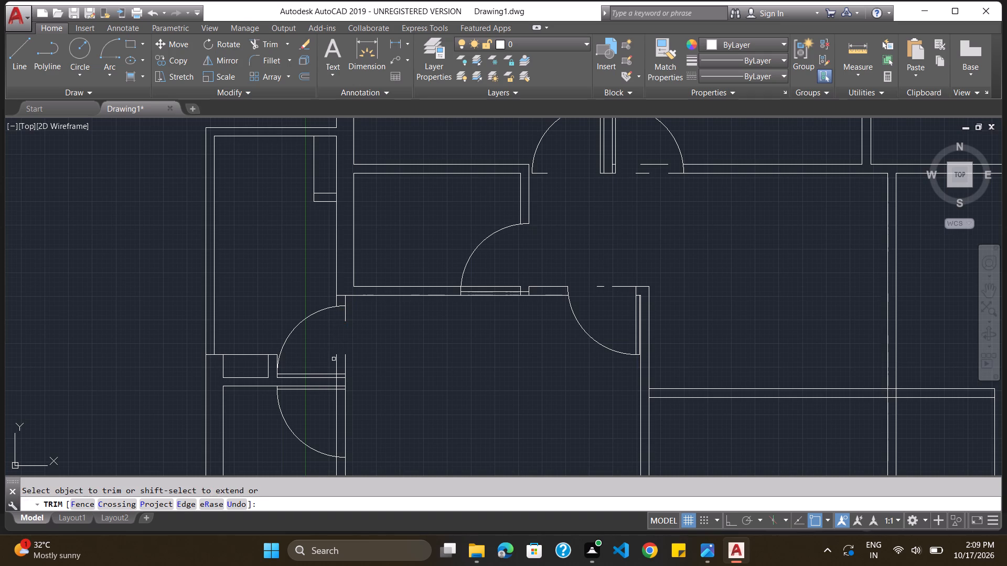
left_click(337, 361)
left_click(335, 364)
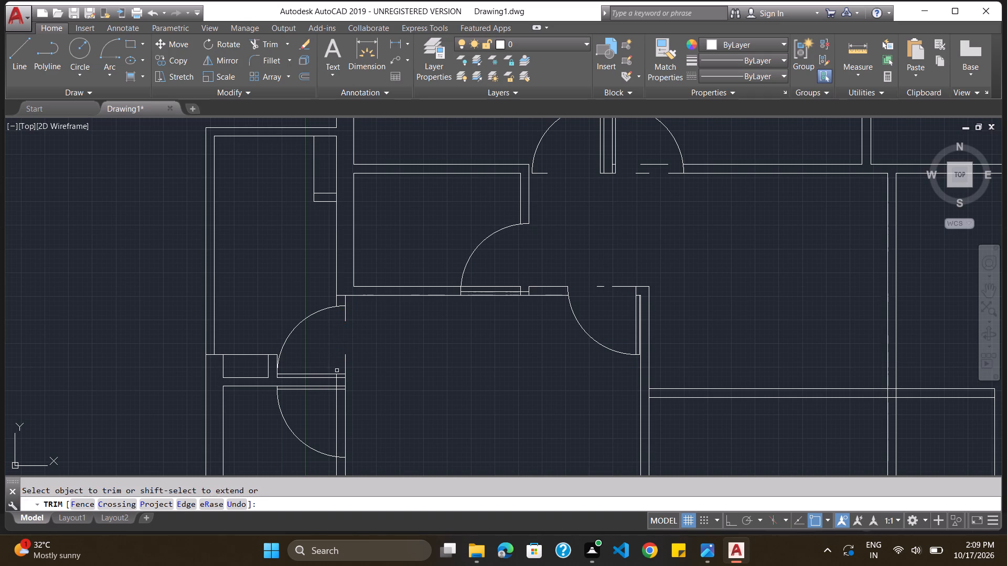
left_click(345, 372)
left_click(346, 317)
Trim both lines of the same west wall across the opening of the southern of the two doors.
scroll(345, 393, "down", 2)
scroll(349, 418, "up", 5)
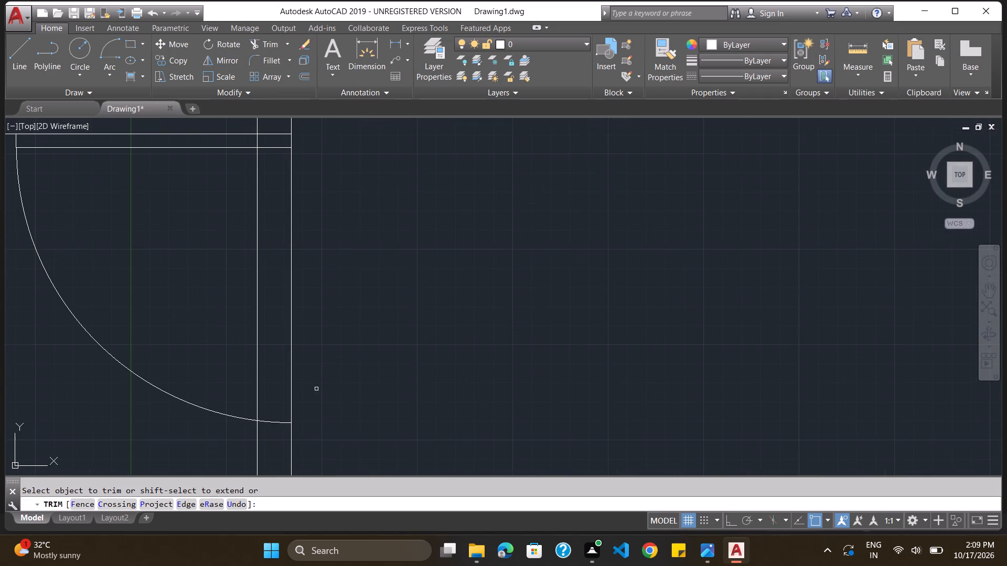
left_click(258, 380)
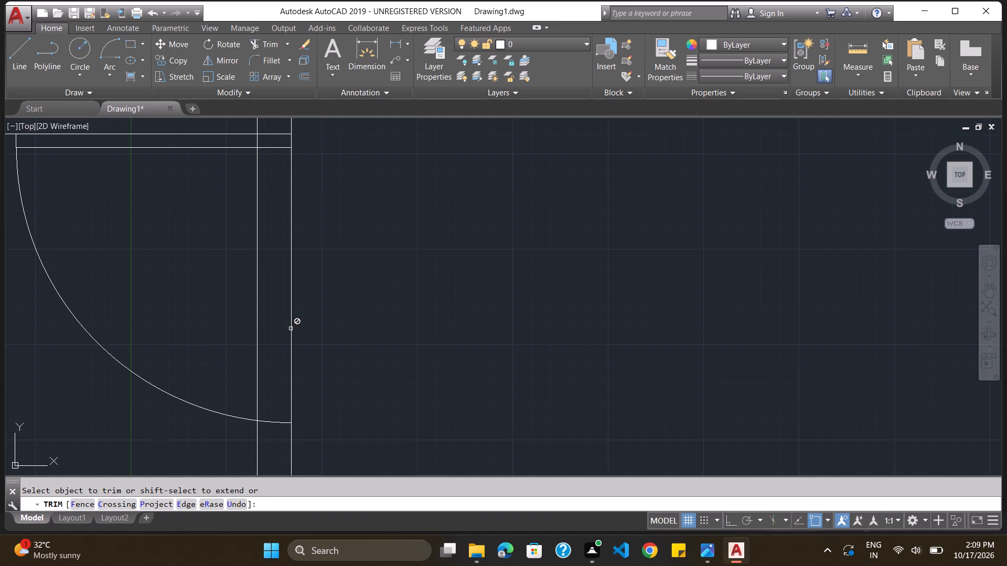
left_click(291, 329)
left_click(255, 353)
scroll(270, 352, "down", 1)
left_click(282, 390)
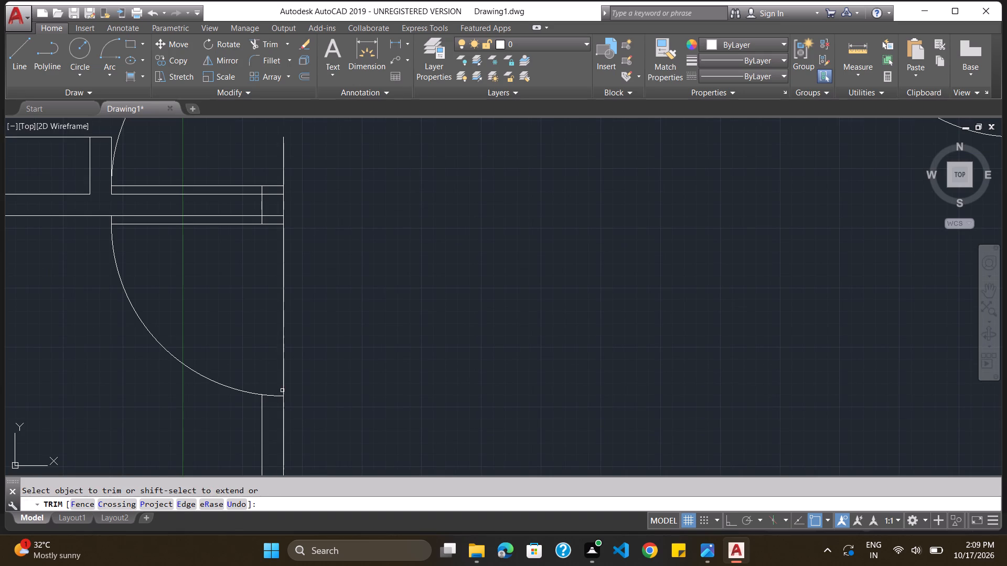
left_click(282, 388)
left_click(283, 355)
left_click(284, 324)
left_click(283, 259)
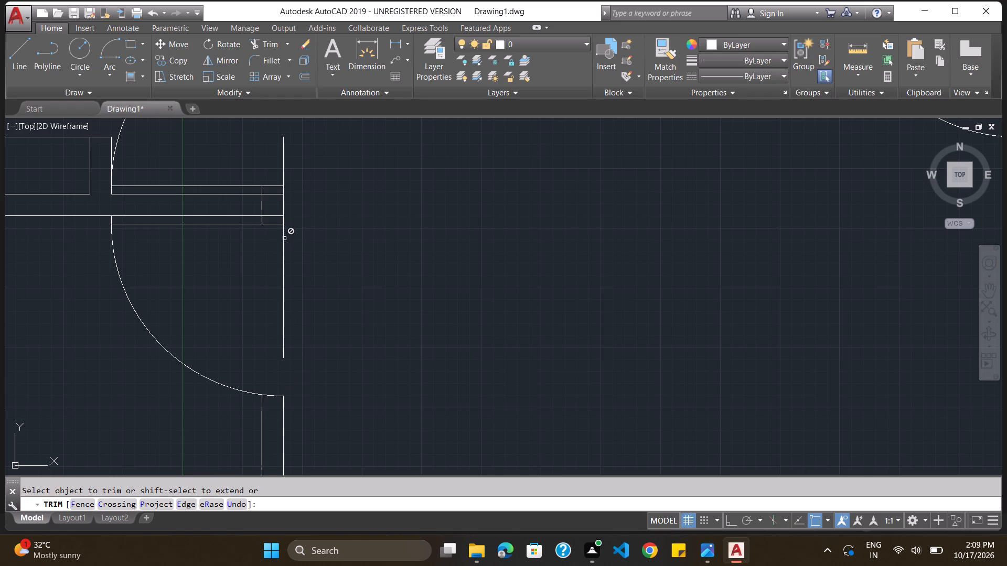
left_click(284, 237)
Trim the inner south wall line across the opening of the door in the large central room's southeast corner.
scroll(319, 282, "down", 3)
scroll(374, 297, "down", 1)
scroll(470, 358, "up", 4)
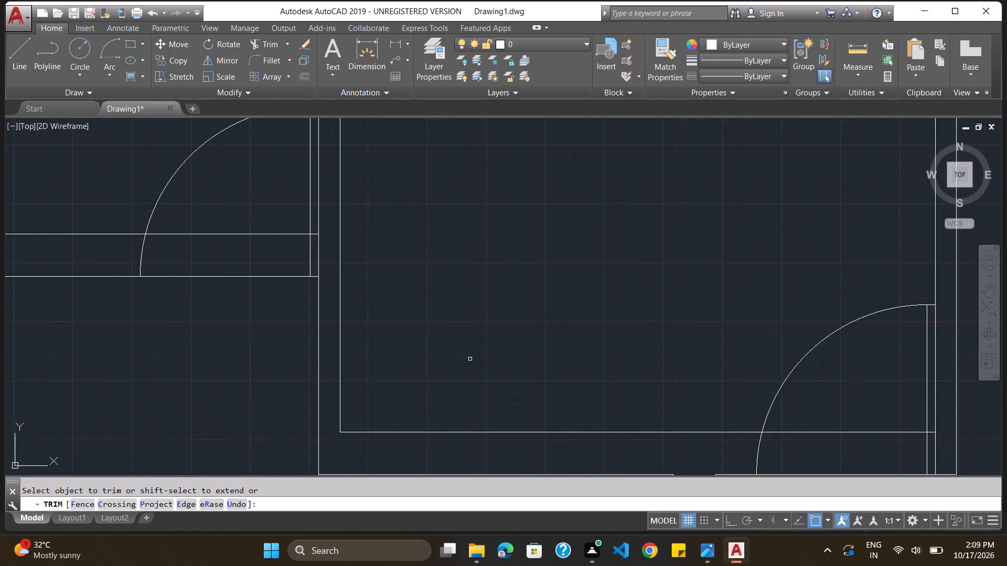
left_click(222, 234)
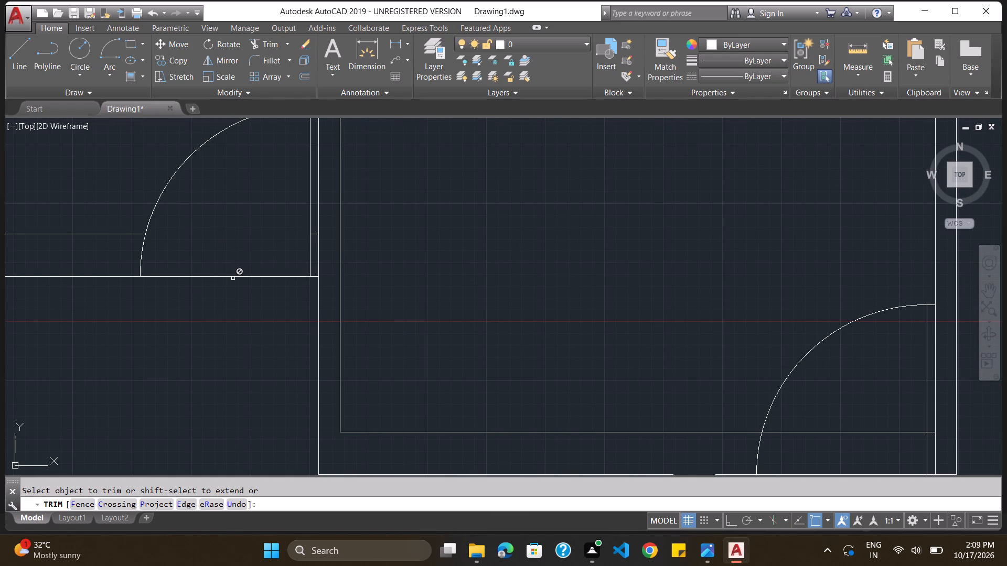
left_click(233, 277)
left_click(315, 228)
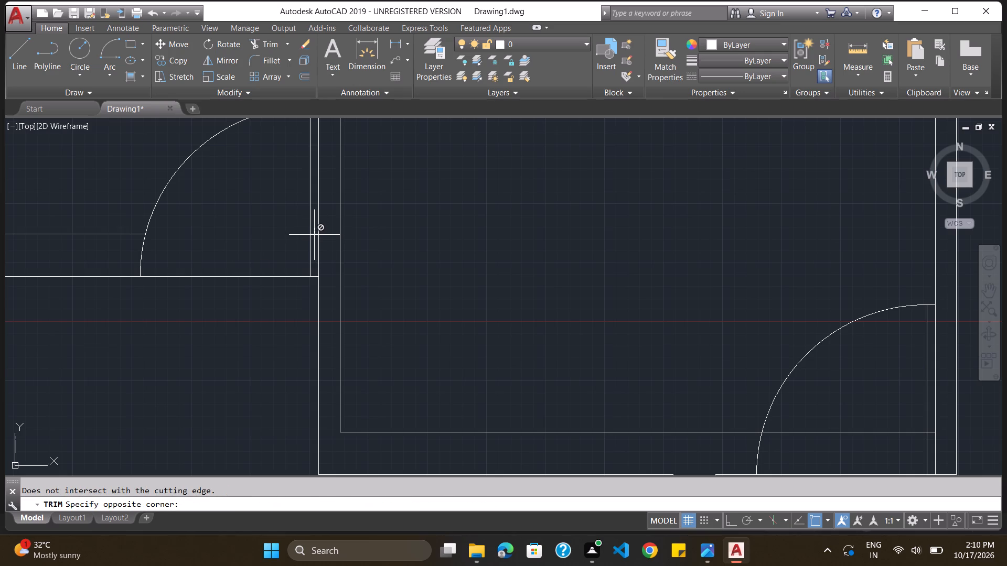
left_click(314, 234)
left_click(314, 234)
scroll(349, 284, "down", 2)
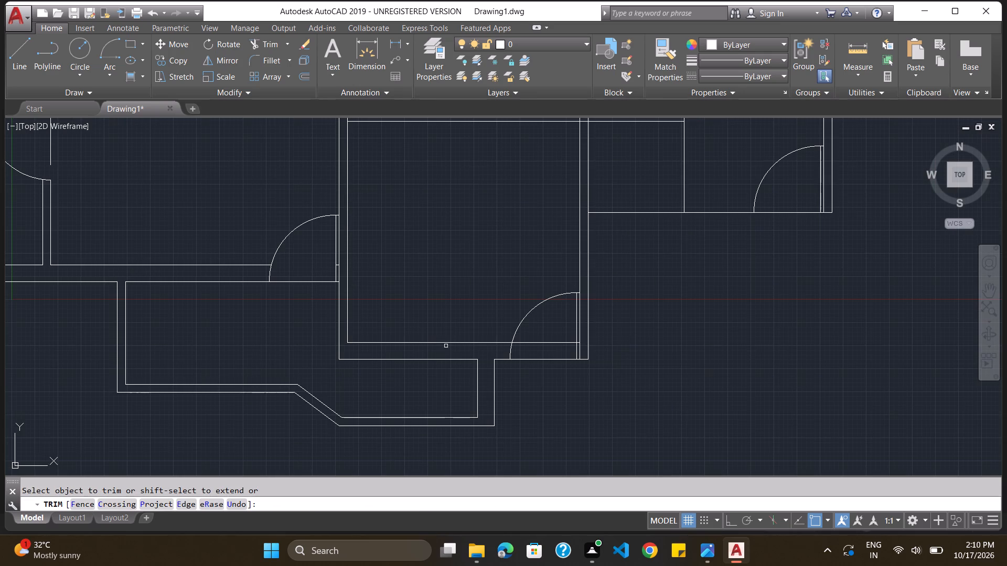
Trim the inner south wall line across the southern room's door, and try the outer lines at that door and the easternmost door.
left_click(527, 344)
left_click(792, 211)
scroll(793, 213, "down", 1)
scroll(788, 207, "up", 1)
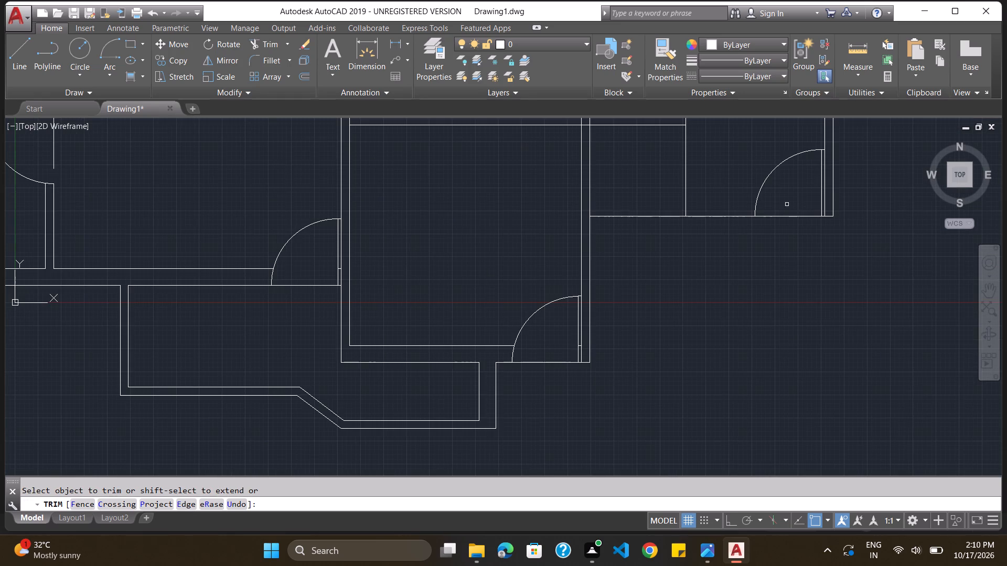
left_click(556, 364)
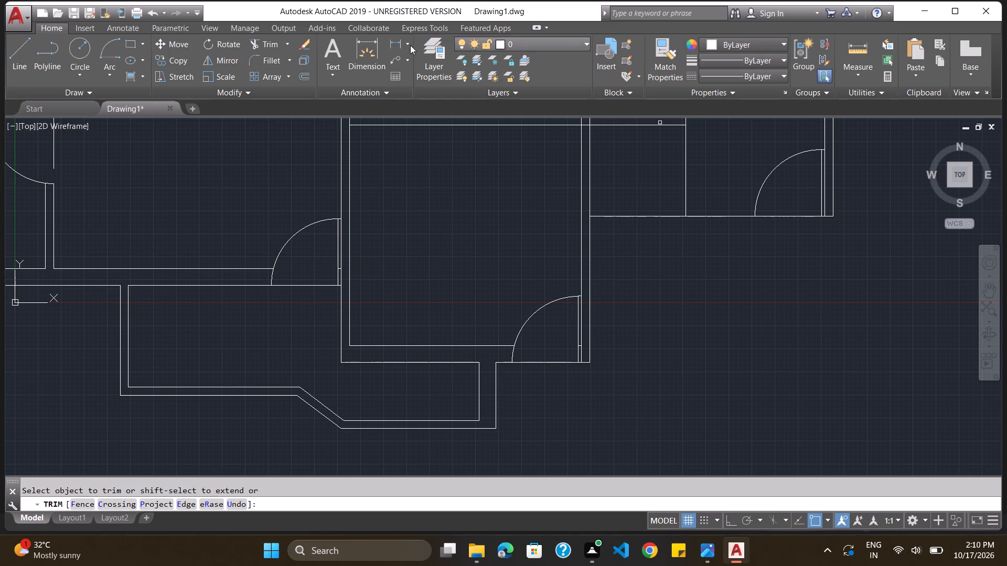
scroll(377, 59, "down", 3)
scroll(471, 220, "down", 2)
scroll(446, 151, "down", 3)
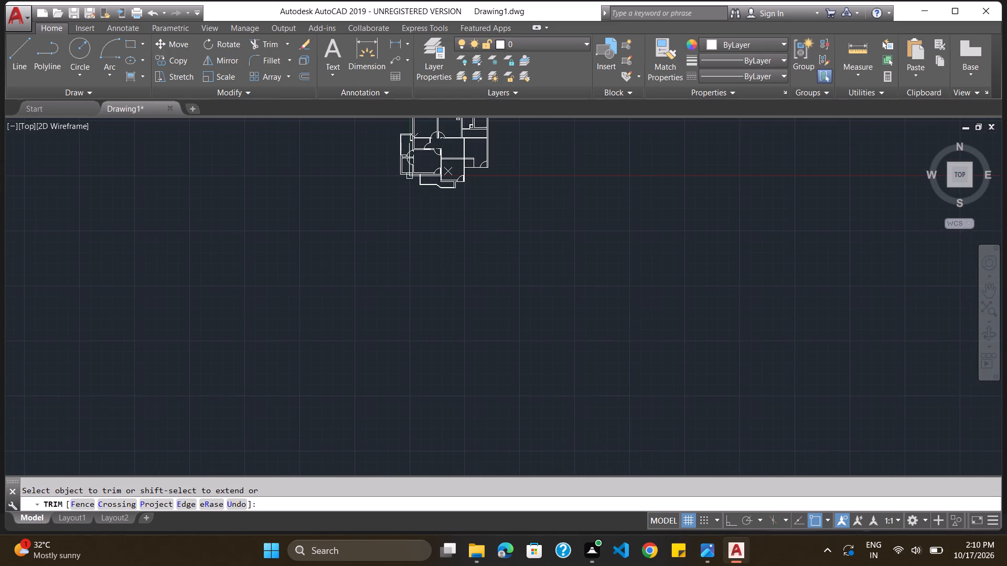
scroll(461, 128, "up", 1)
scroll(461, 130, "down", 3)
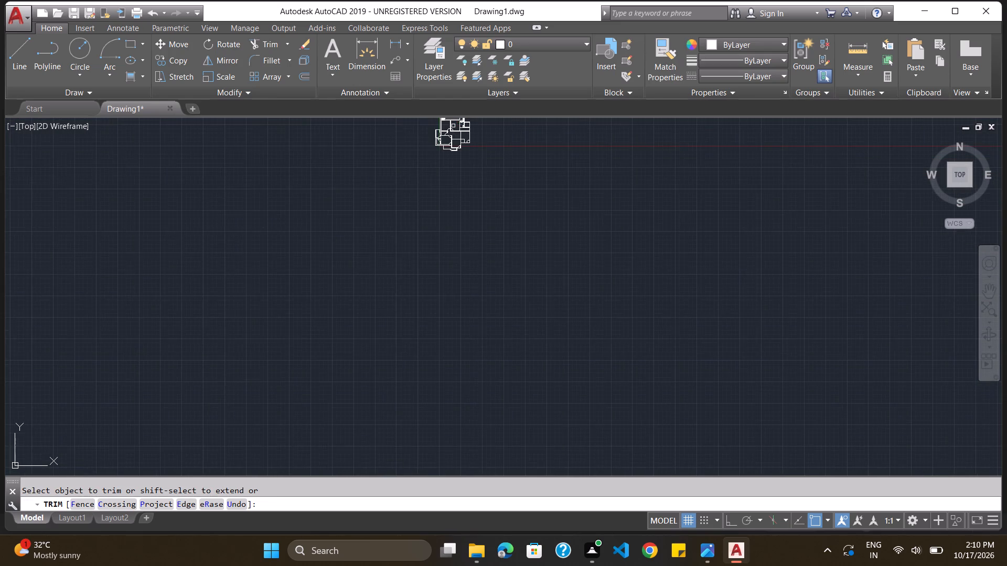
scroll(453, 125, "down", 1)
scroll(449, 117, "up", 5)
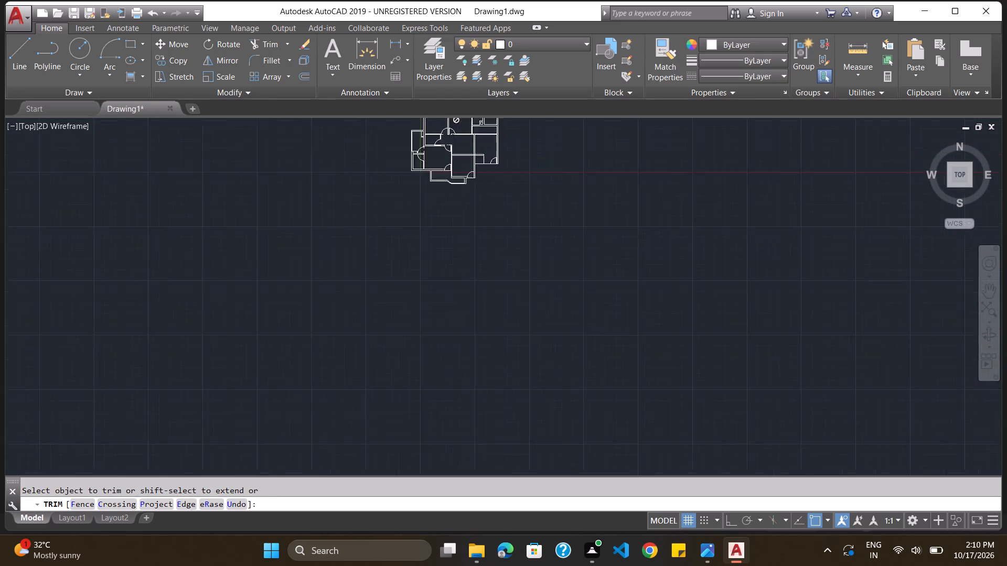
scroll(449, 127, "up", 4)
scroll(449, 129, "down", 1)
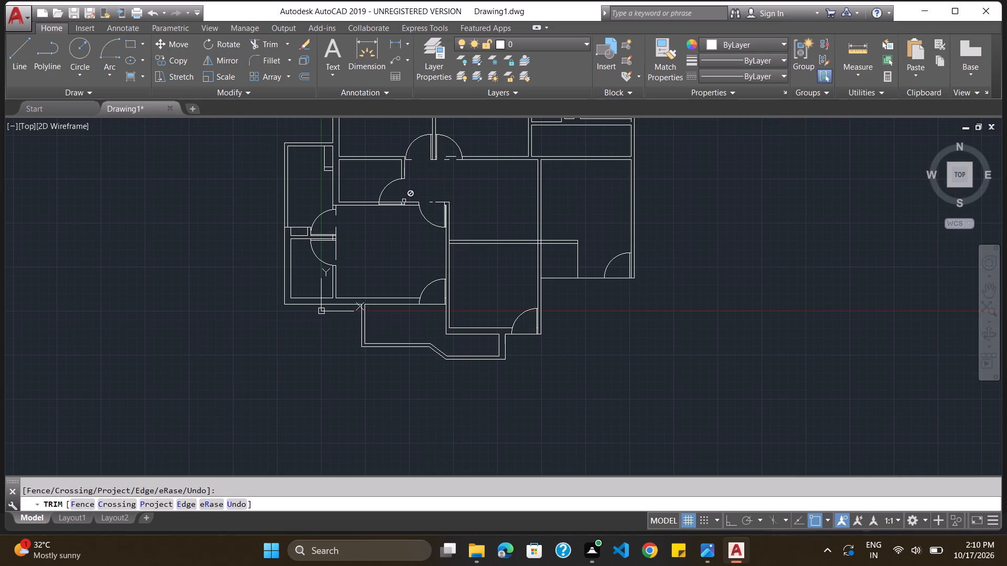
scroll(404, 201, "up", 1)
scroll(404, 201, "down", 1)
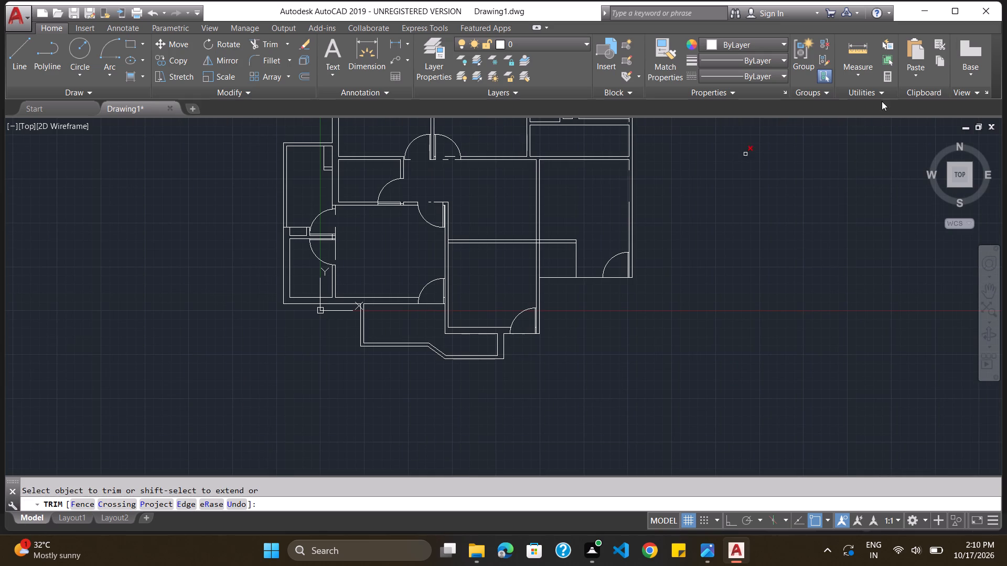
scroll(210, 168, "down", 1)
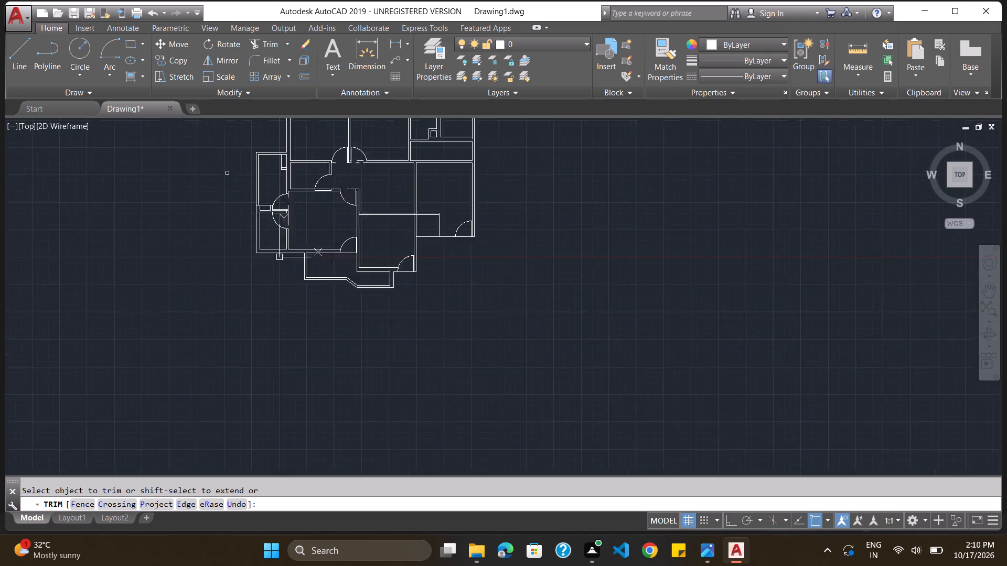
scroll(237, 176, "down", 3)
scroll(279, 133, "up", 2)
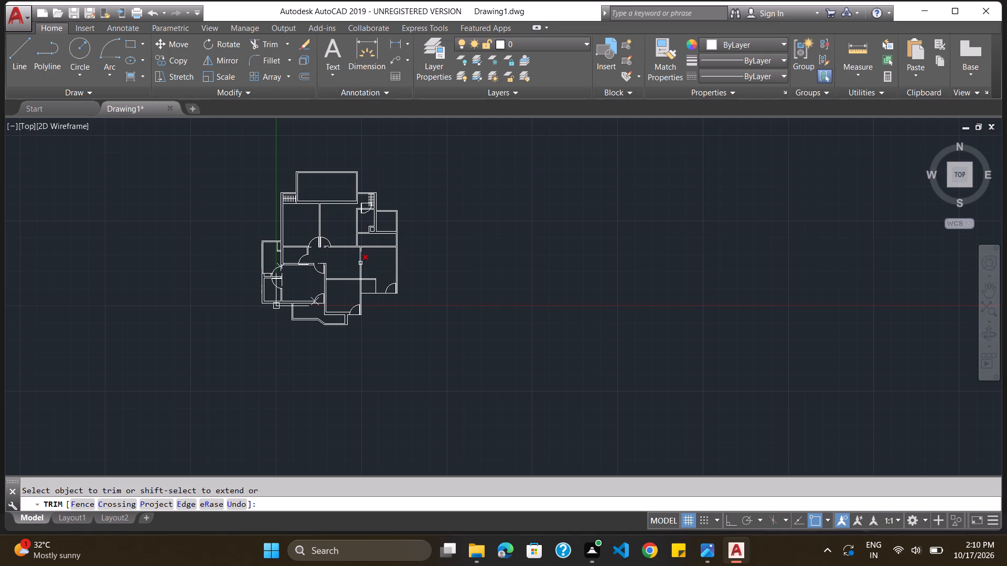
Trim away both lines of the north-south wall bounding the east room, from its north wall through the horizontal partition lines.
type("trim")
key("Return")
key("Return")
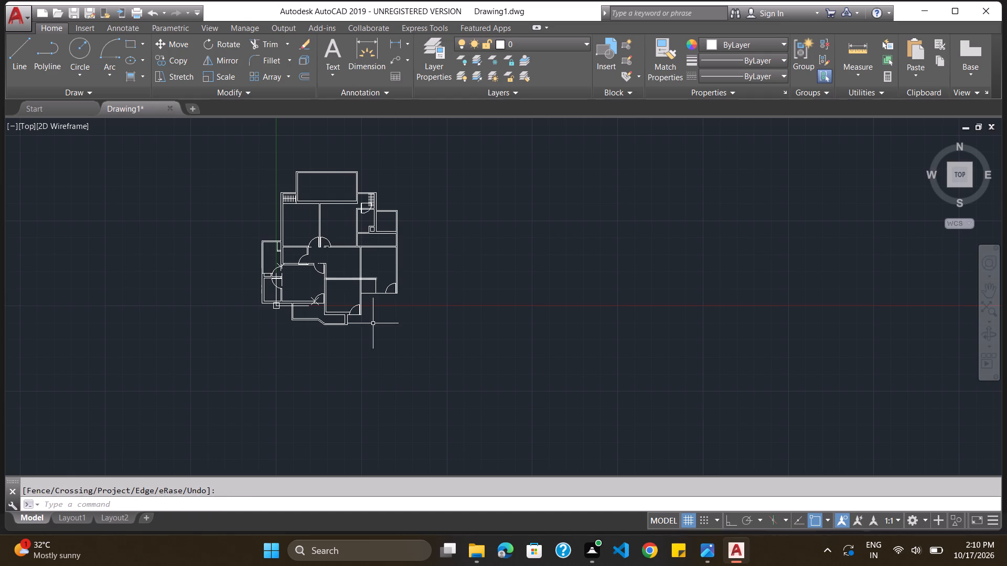
scroll(382, 281, "up", 3)
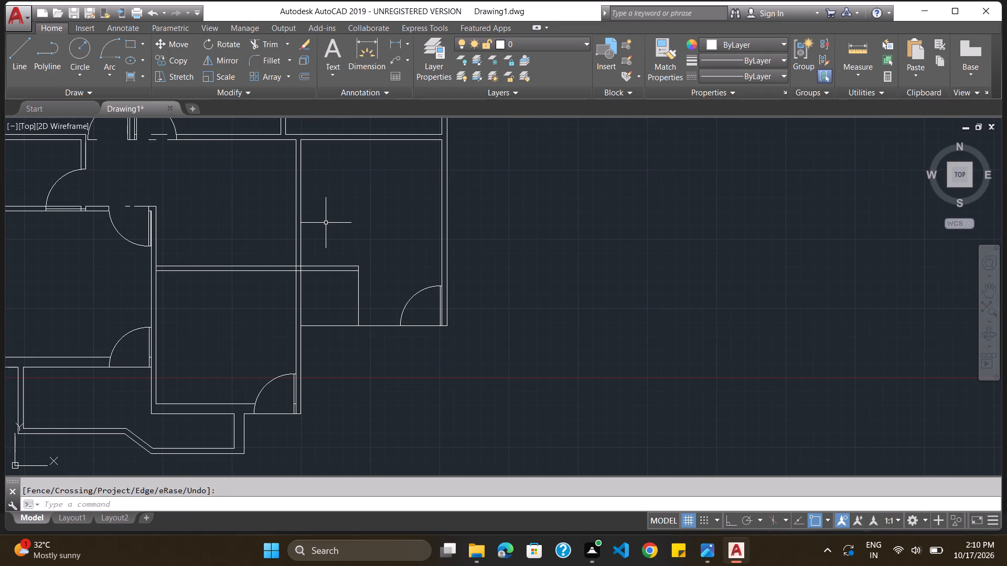
type("trim")
key("Return")
key("Return")
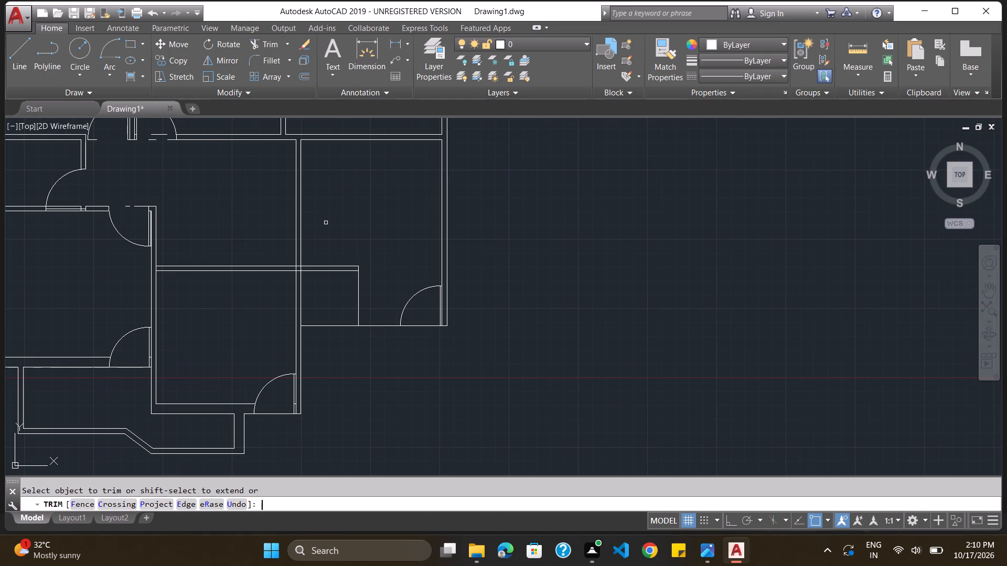
left_click(310, 140, "shift")
left_click(294, 151)
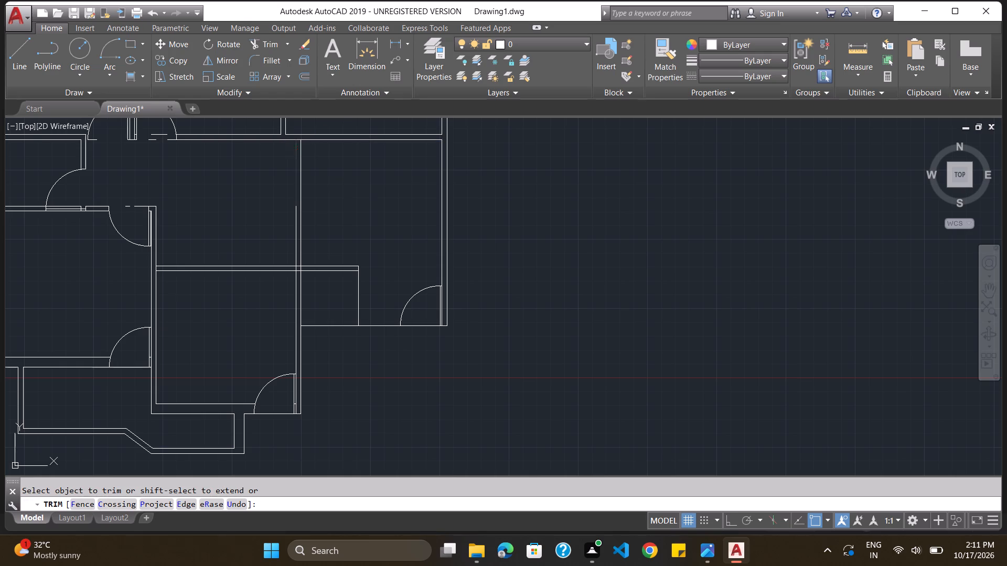
left_click(302, 153)
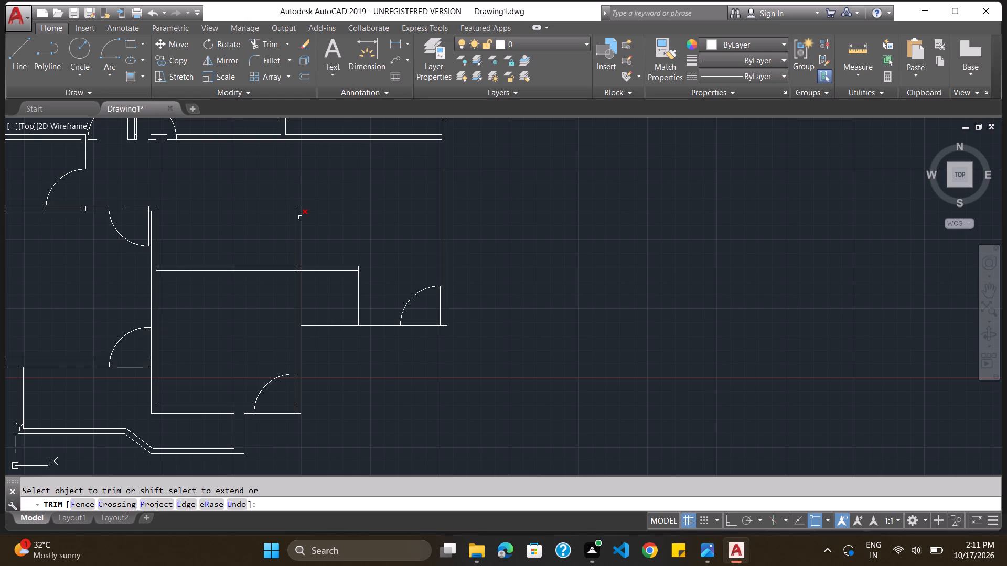
left_click(300, 217)
left_click(295, 220)
scroll(305, 249, "up", 3)
left_click(260, 331)
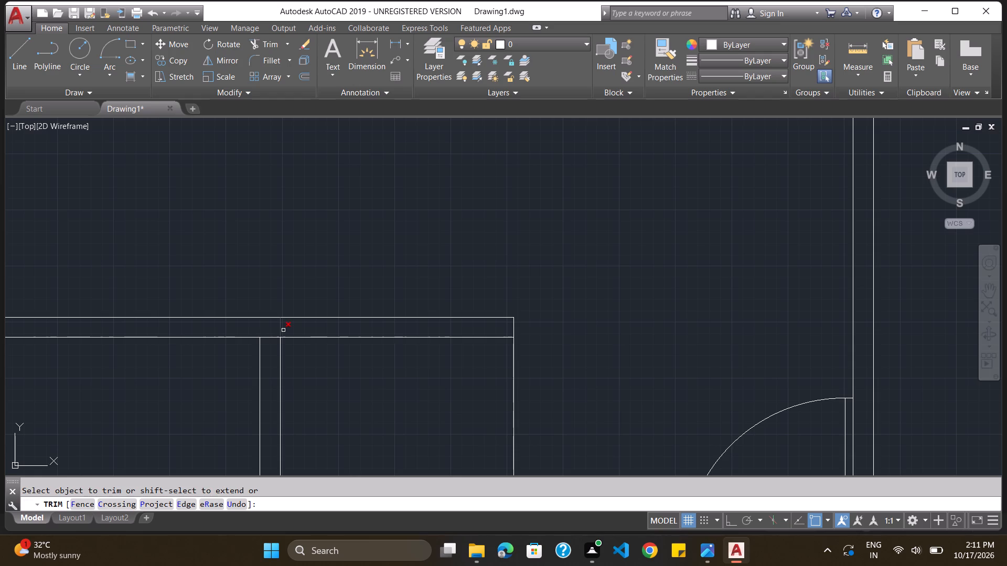
left_click(278, 330)
Trim both lines of the east room's north wall across the middle stretch, directly north of the partition below.
scroll(480, 212, "down", 4)
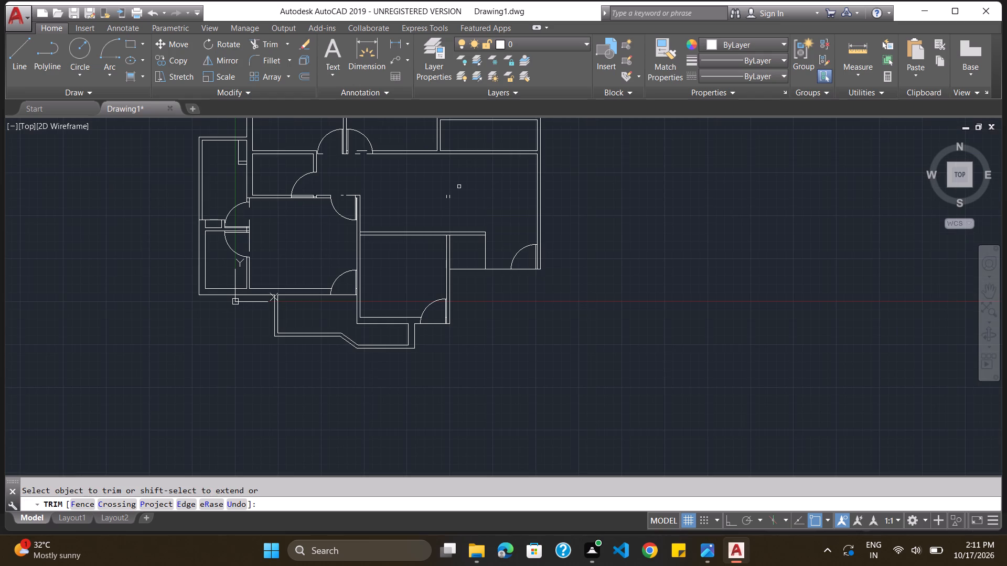
scroll(459, 188, "up", 1)
scroll(459, 187, "down", 1)
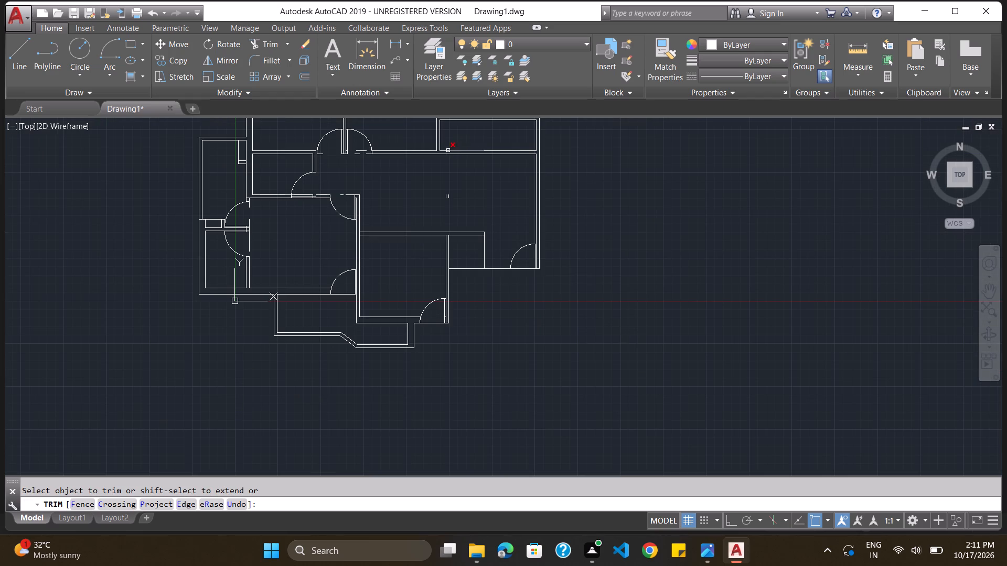
left_click(446, 150)
left_click(442, 151)
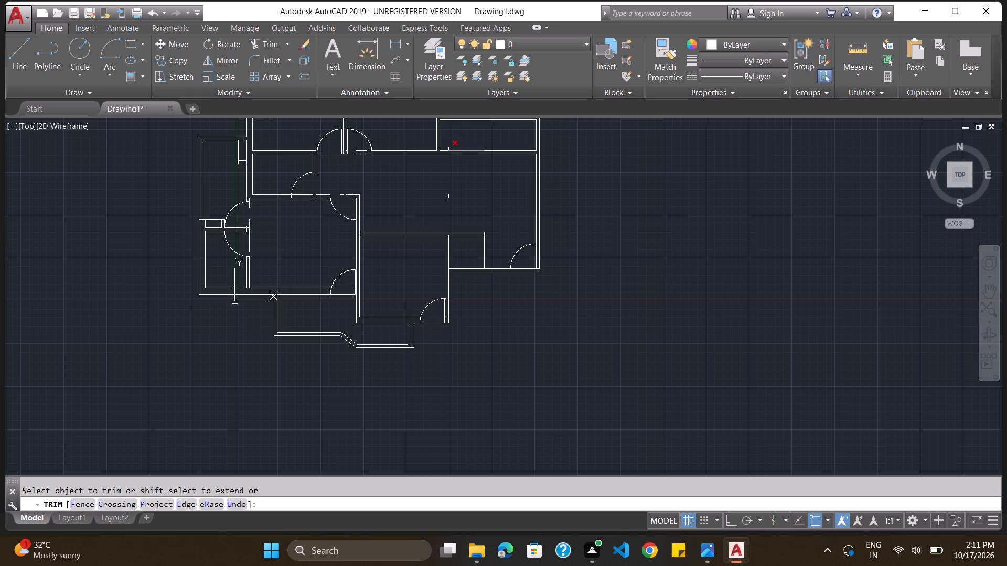
left_click(451, 149)
left_click(468, 150)
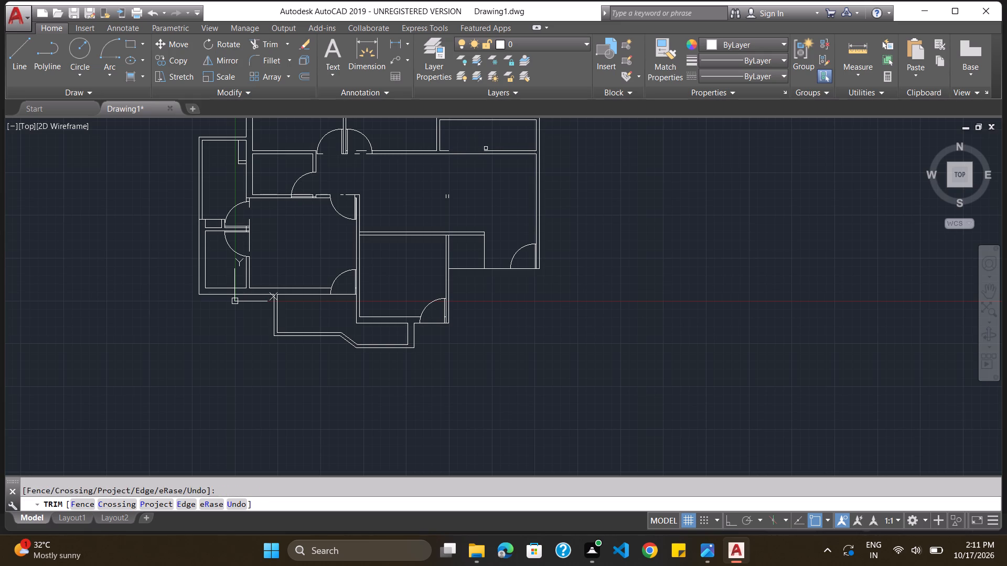
left_click(439, 140, "shift")
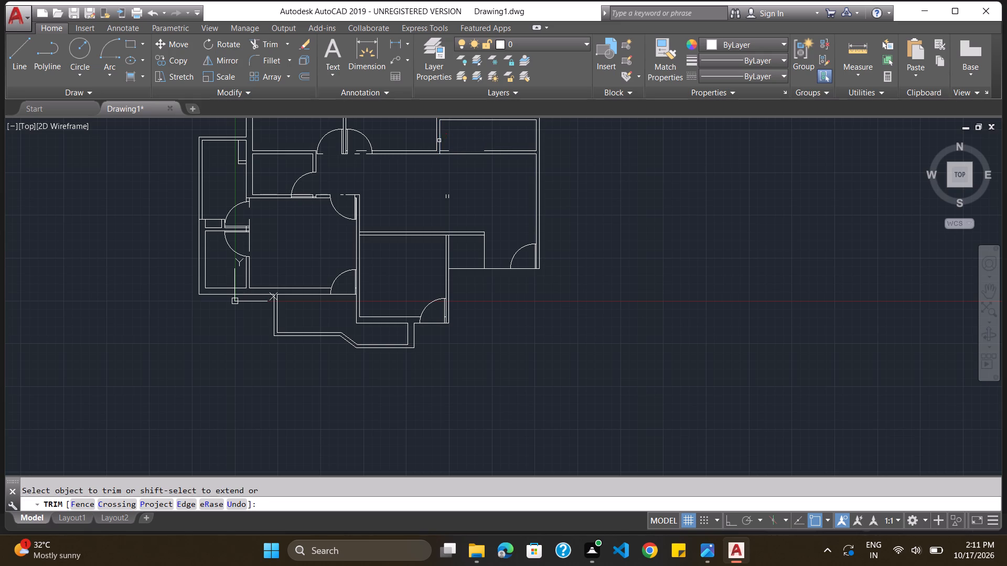
left_click(446, 153)
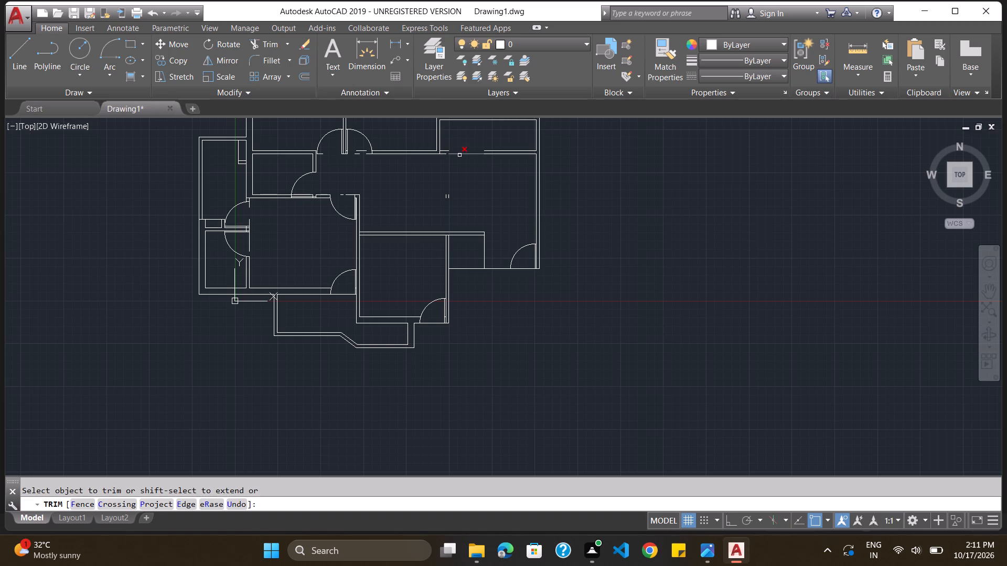
left_click(459, 155)
left_click(467, 152)
left_click(488, 156)
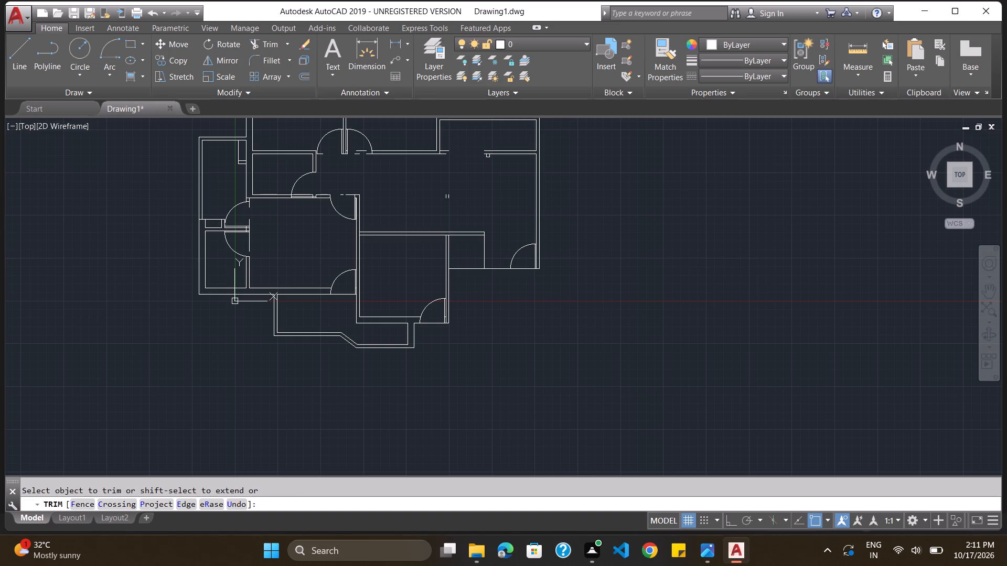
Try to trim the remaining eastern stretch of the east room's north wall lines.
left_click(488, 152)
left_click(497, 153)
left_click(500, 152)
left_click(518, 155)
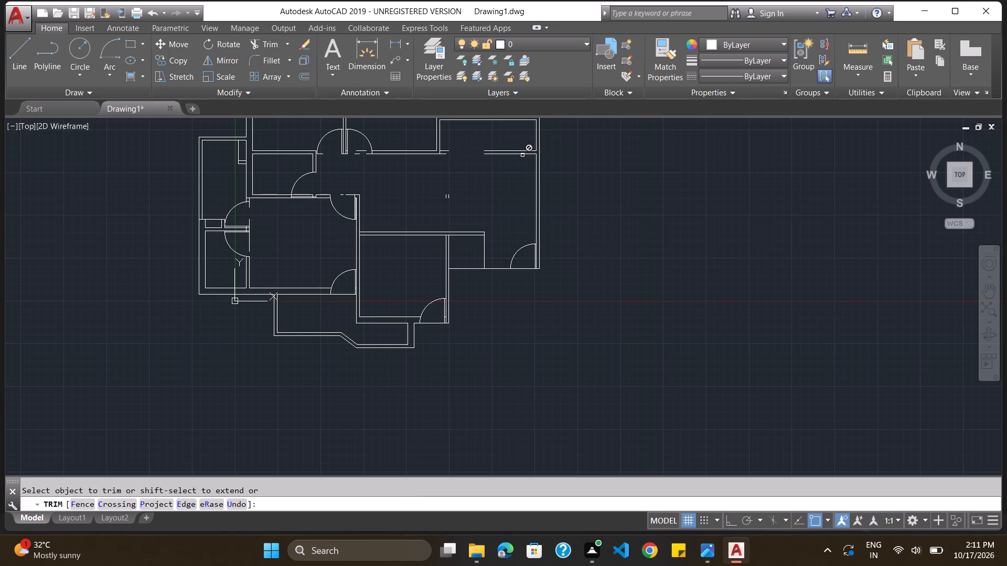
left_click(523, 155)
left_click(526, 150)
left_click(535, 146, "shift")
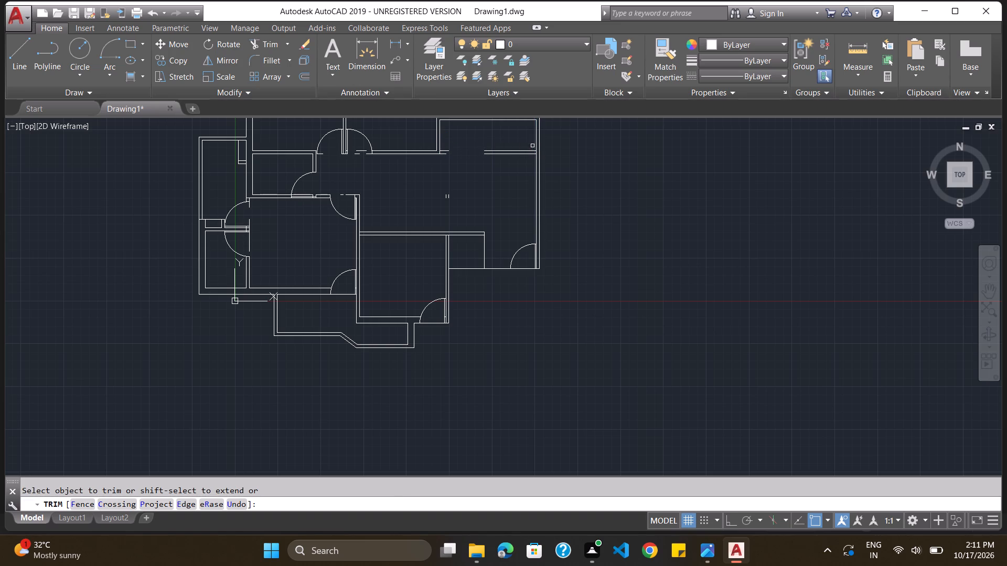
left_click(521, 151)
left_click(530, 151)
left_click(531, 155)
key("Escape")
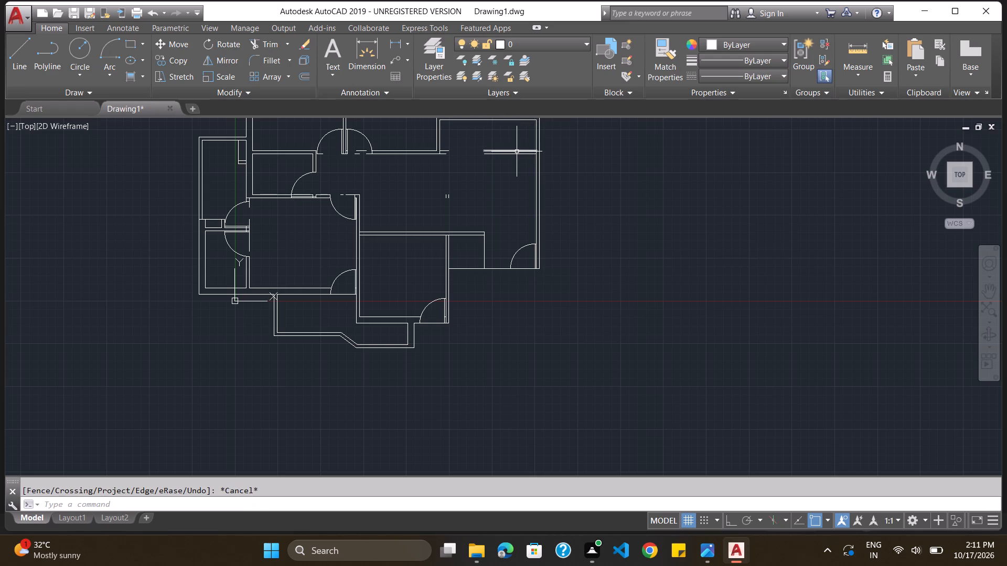
Delete the remaining eastern segments of the east room's north wall, including the overlapping duplicate lines.
left_click(517, 151)
key("Delete")
key("Delete")
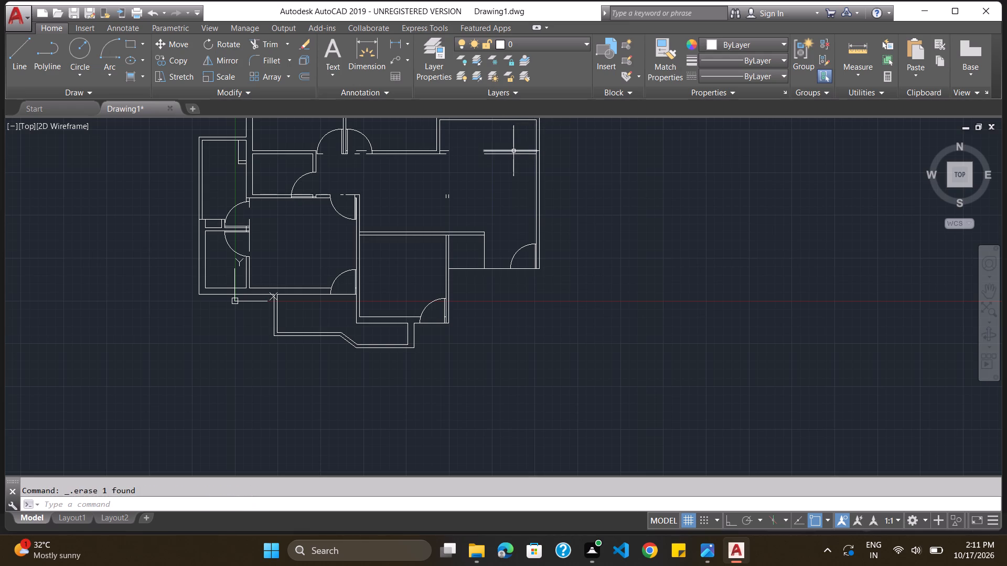
left_click(513, 151)
key("Delete")
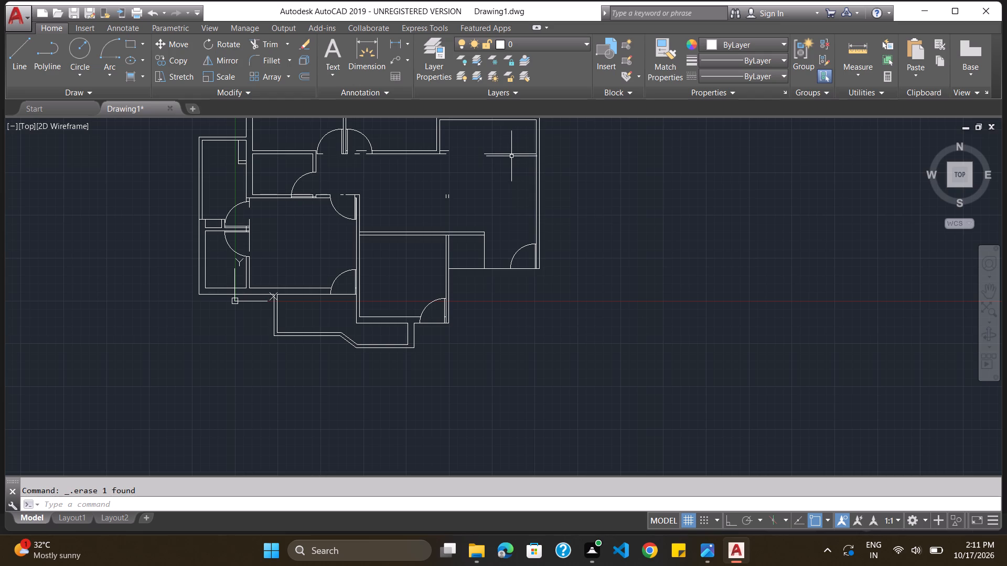
left_click(511, 154)
key("Delete")
left_click(506, 155)
key("Delete")
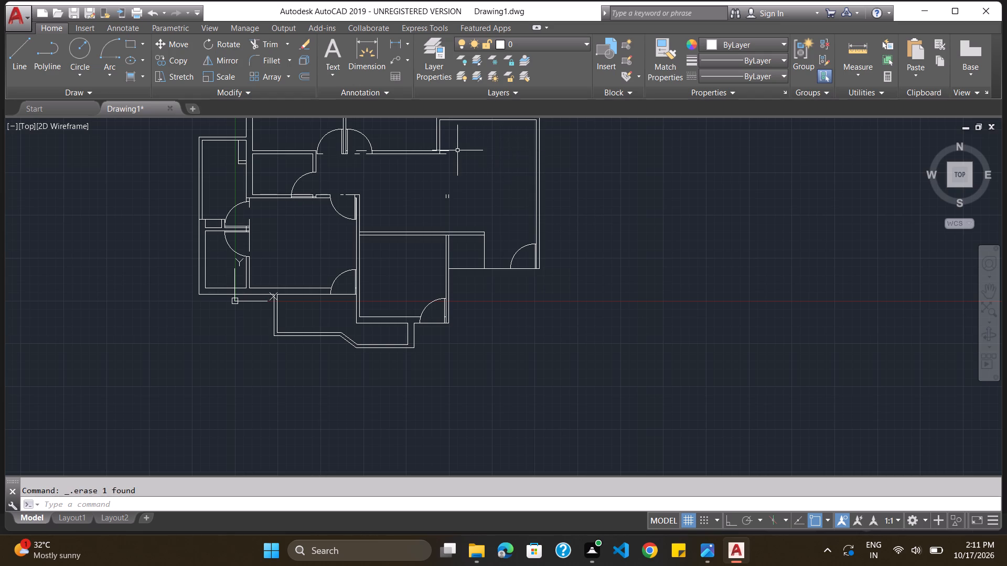
Delete the short leftover wall lines projecting east from the corner of the room north of the opened area.
left_click(447, 150)
key("Delete")
key("Delete")
left_click(450, 151)
key("Delete")
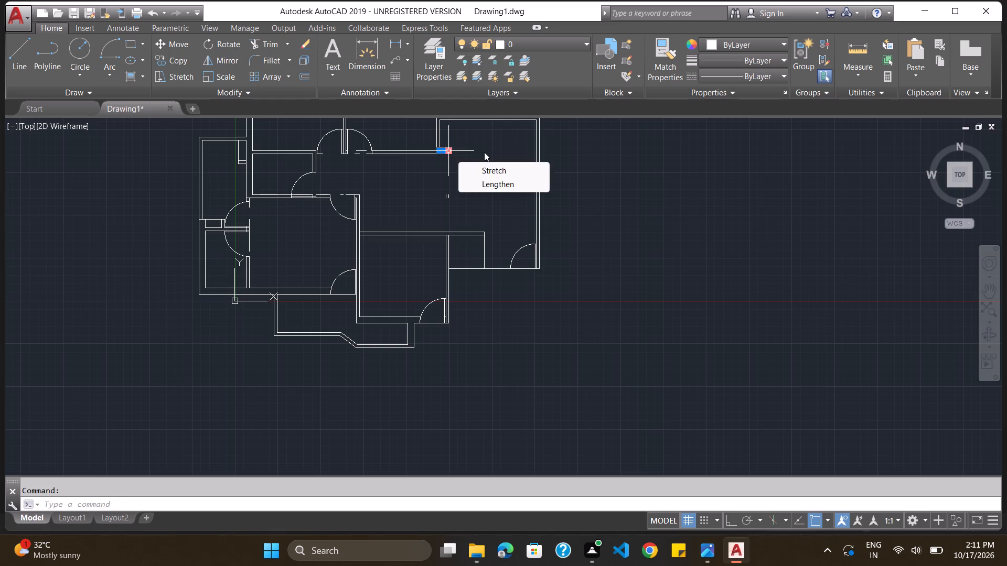
key("Delete")
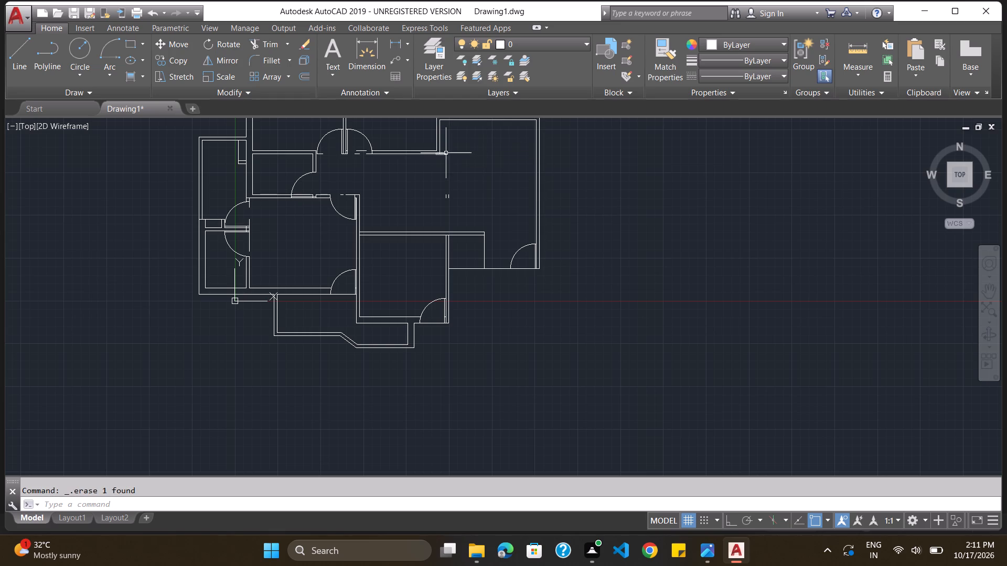
left_click(446, 153)
key("Delete")
scroll(447, 153, "up", 2)
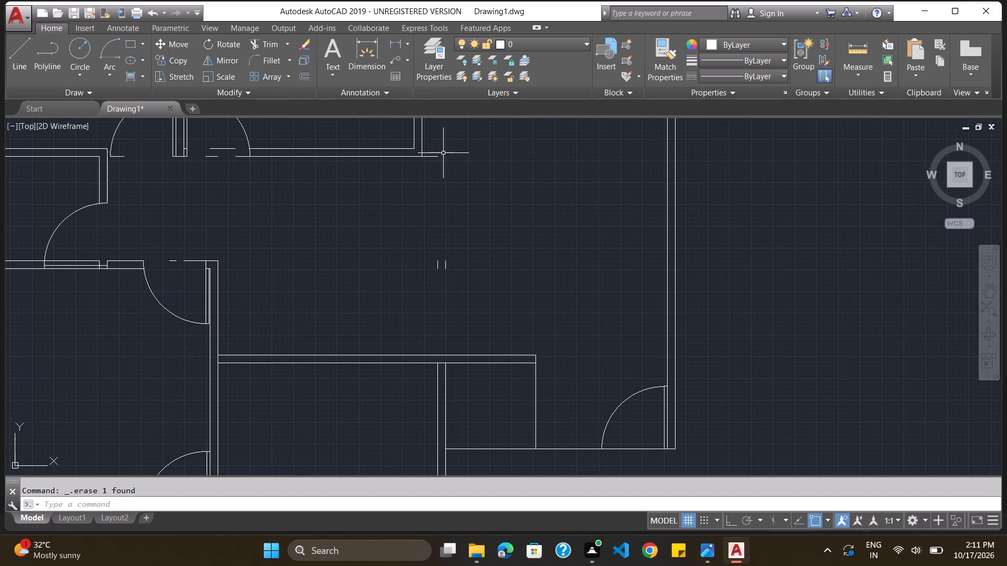
left_click(437, 157)
key("Delete")
Delete the two short vertical line remnants in the middle of the opened area.
left_click_drag(453, 248, 494, 256)
key("Delete")
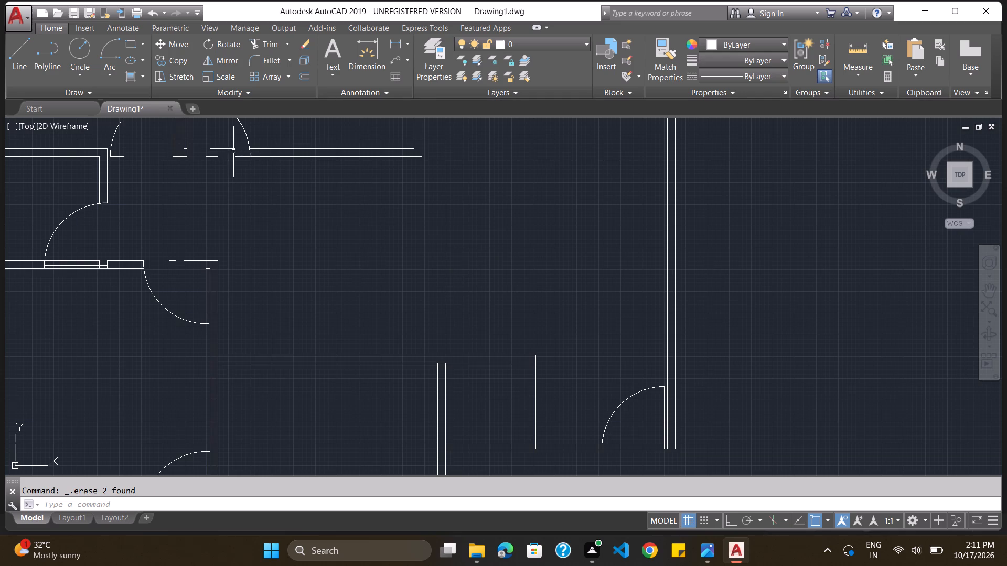
Delete the short leftover wall line pieces in the two door openings on either side of the northern rooms' dividing wall.
left_click(227, 147)
key("Delete")
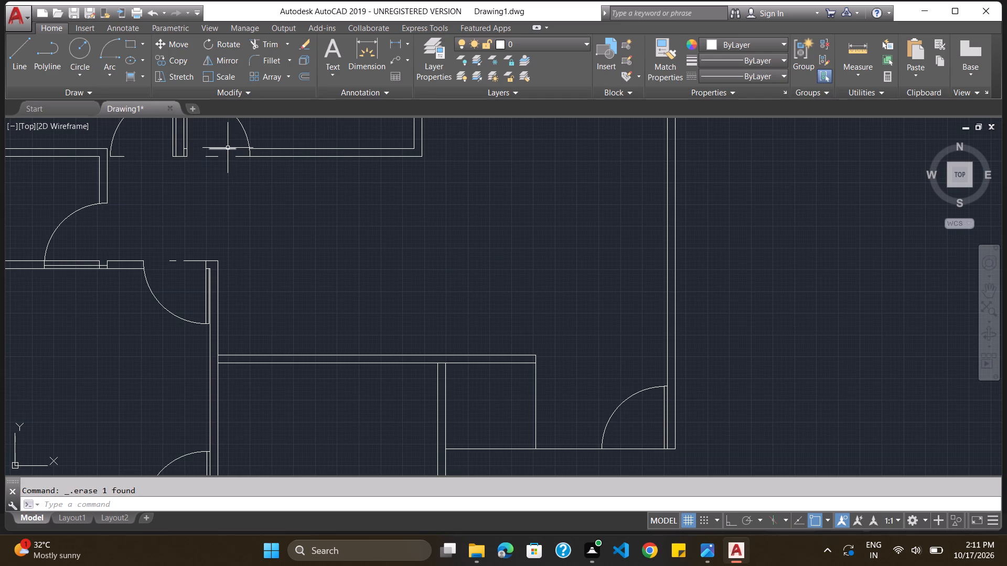
left_click(227, 148)
key("Delete")
left_click(211, 156)
key("Delete")
left_click(123, 157)
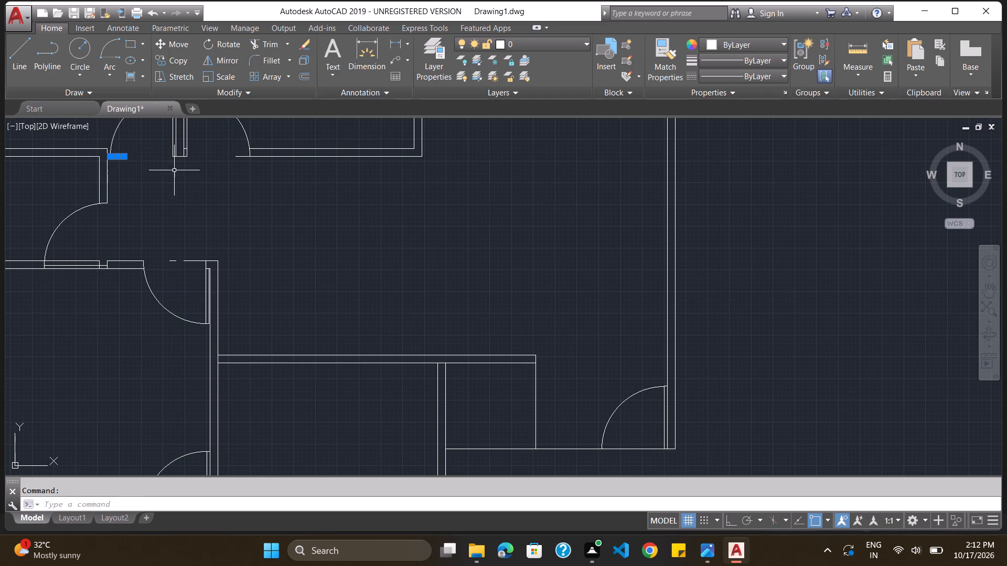
key("Delete")
Delete the short leftover dash in the door opening near the east end of the central room's north wall.
left_click(175, 261)
key("Delete")
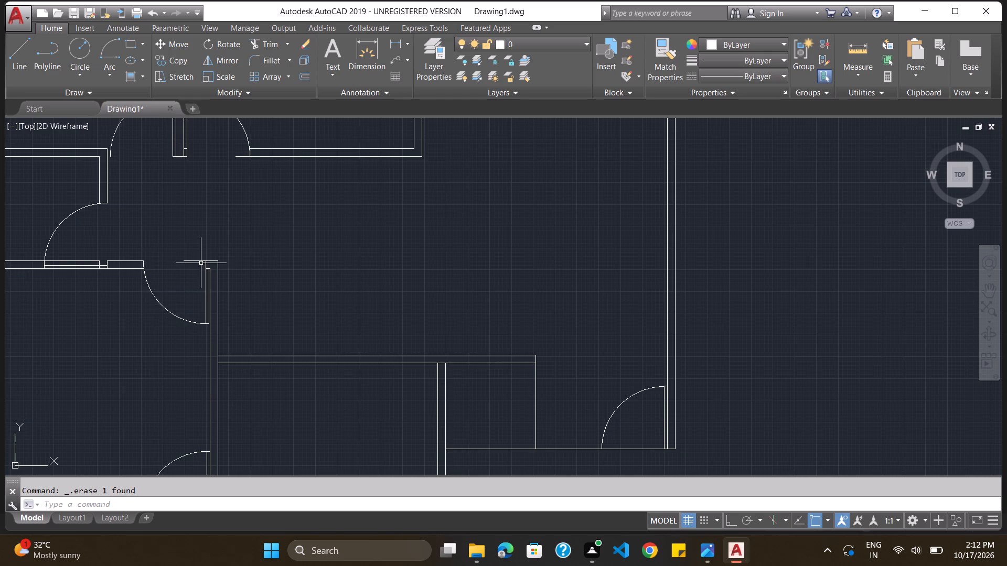
left_click(198, 263)
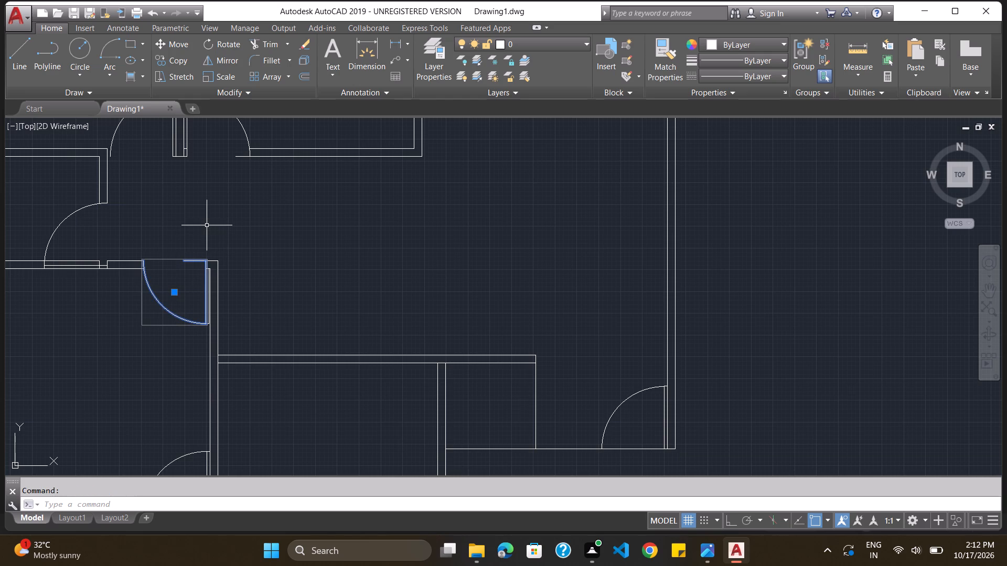
key("Escape")
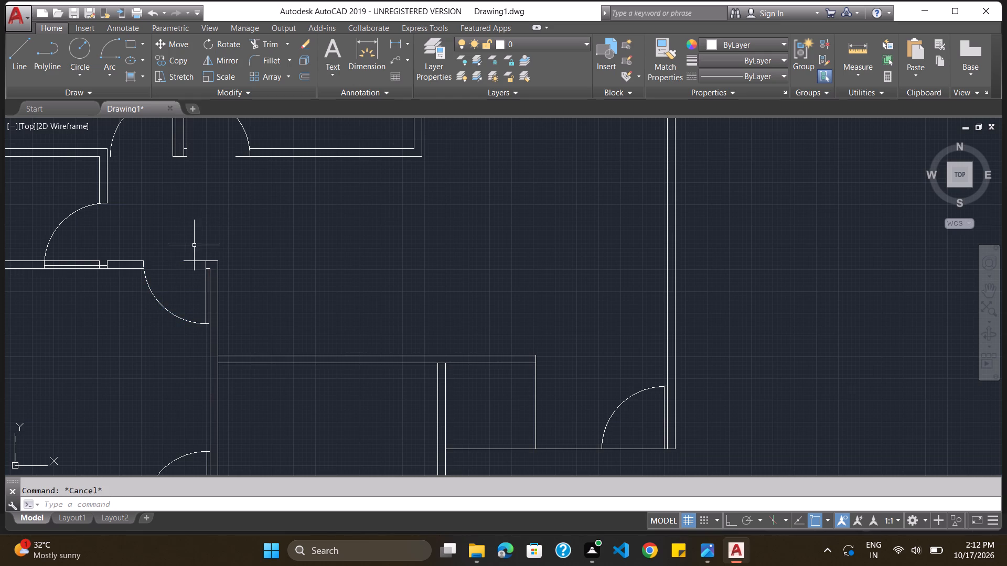
Delete the overlapping short line pieces at the upper door opening in the central room's west wall.
scroll(196, 257, "down", 3)
scroll(196, 258, "up", 1)
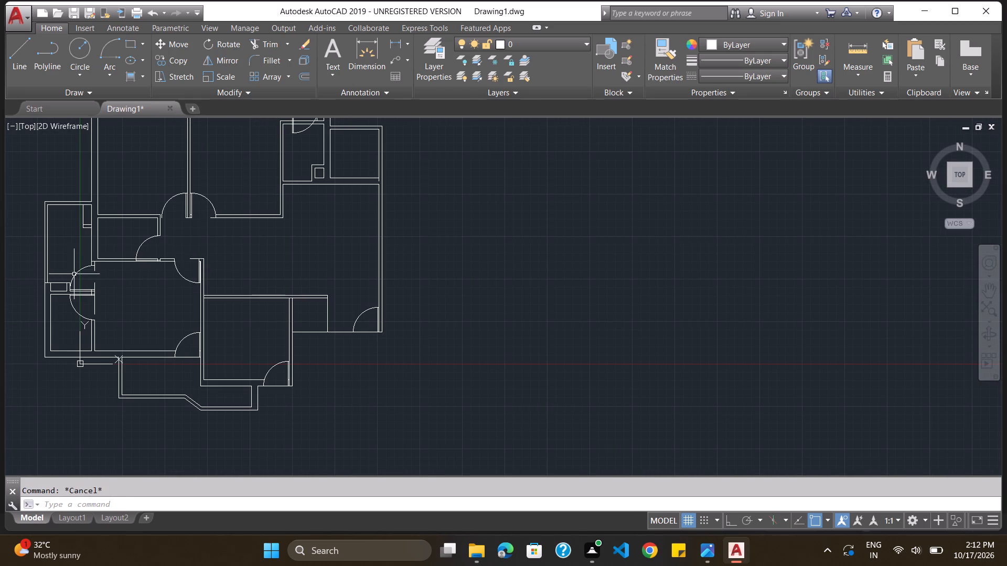
scroll(113, 247, "up", 2)
left_click(62, 299)
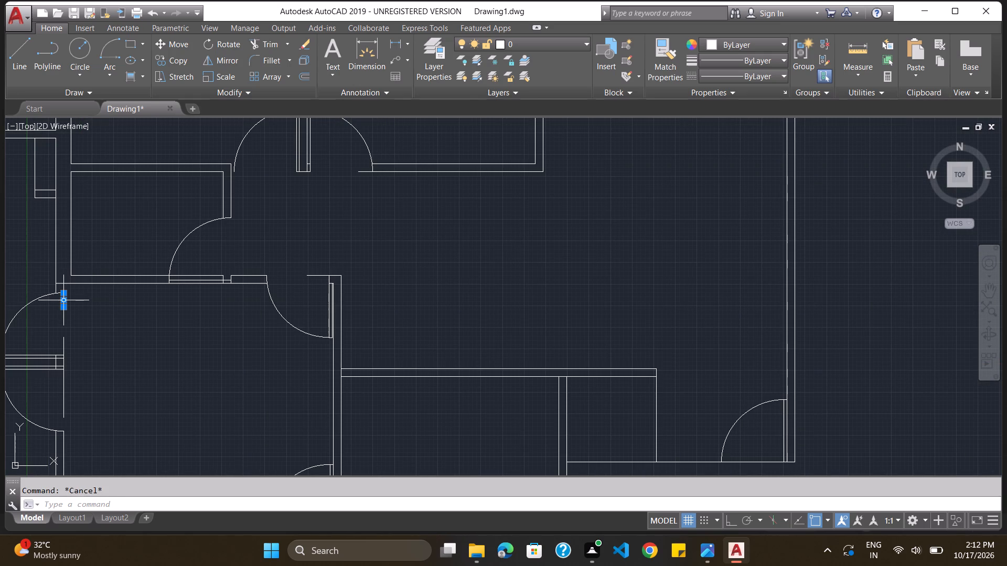
key("Delete")
left_click(64, 301)
key("Delete")
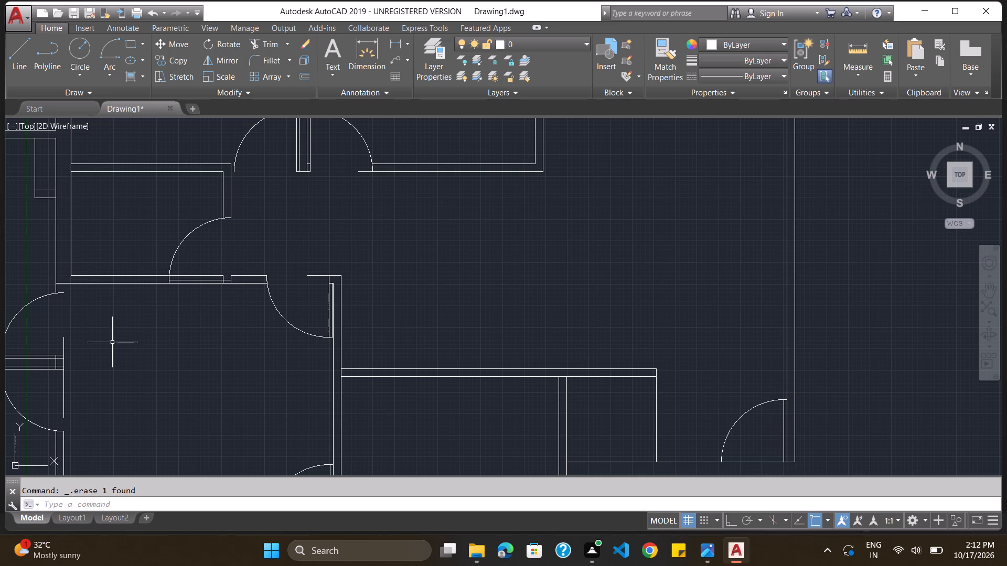
Delete the overlapping vertical line pieces running across the two door openings in the central room's west wall.
left_click(63, 349)
key("Delete")
left_click(61, 342)
left_click(62, 340)
left_click(62, 342)
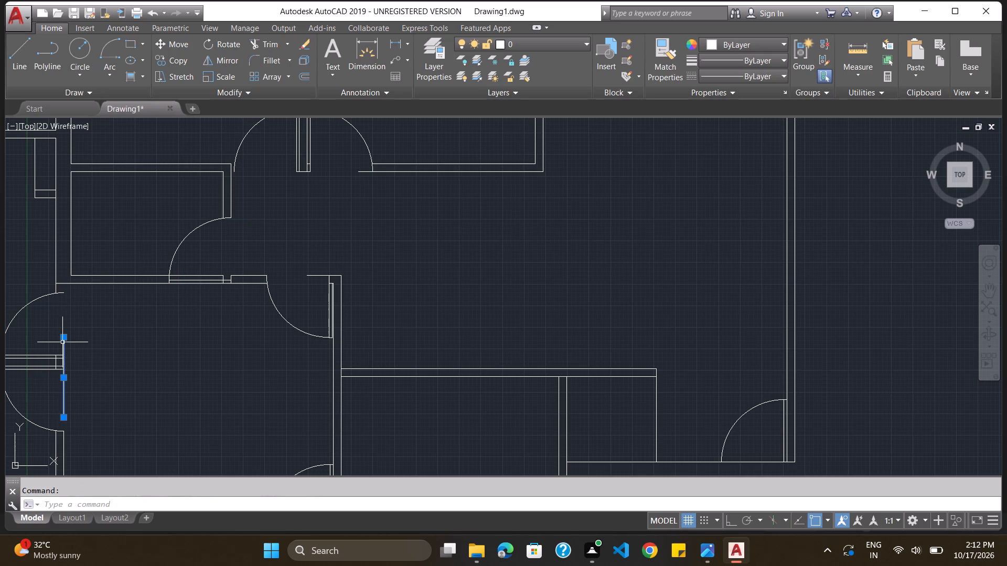
key("Delete")
left_click(62, 342)
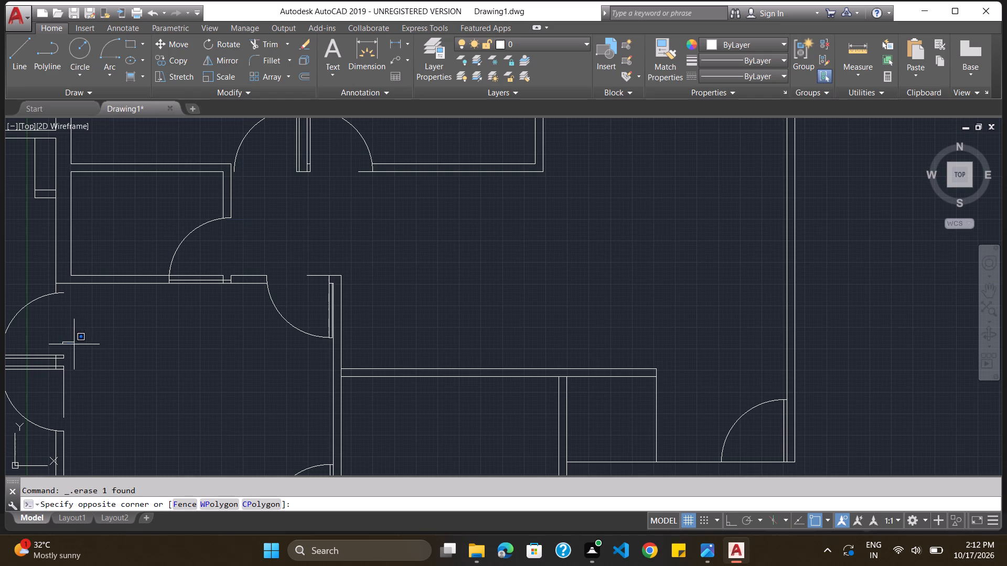
left_click(169, 329)
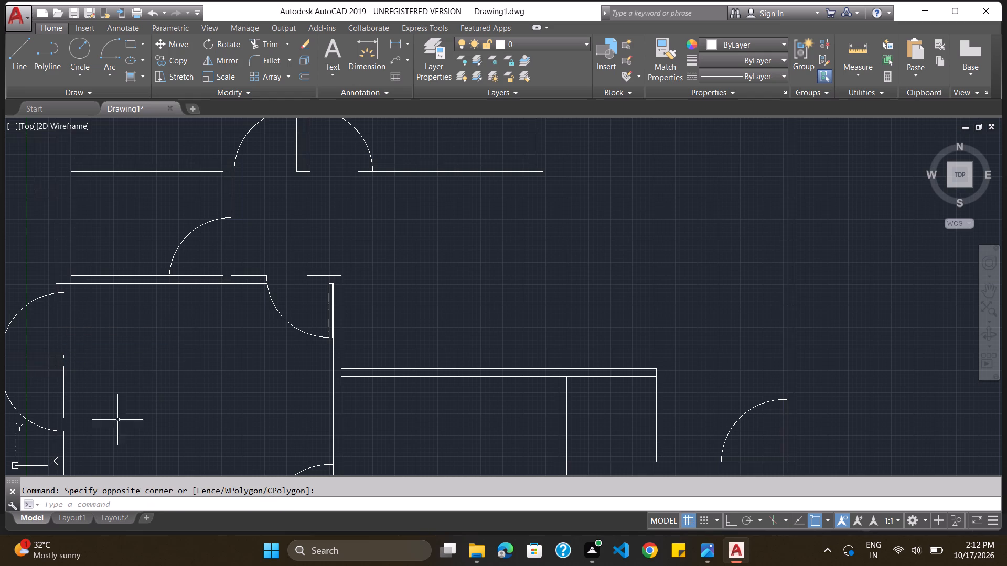
left_click(62, 398)
key("Delete")
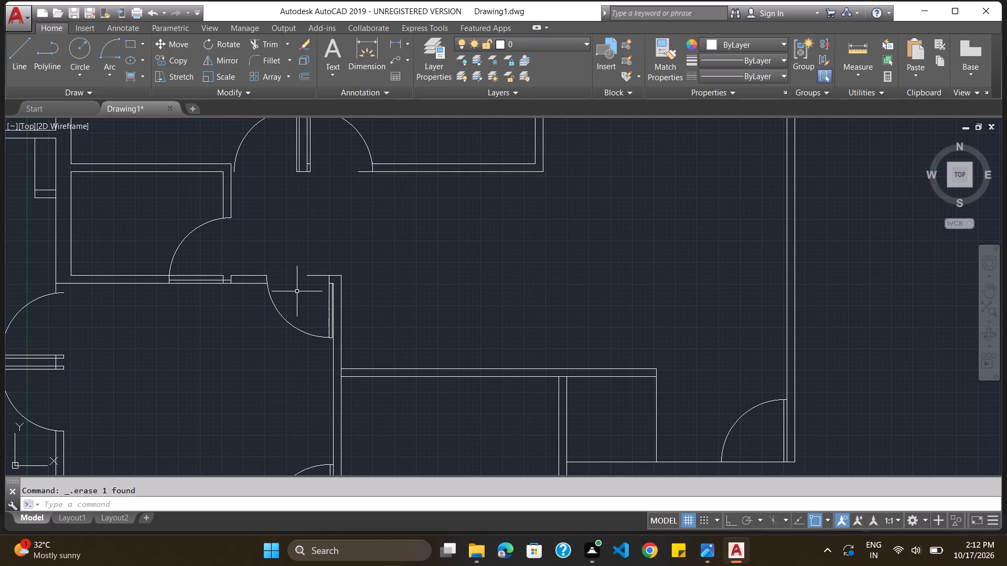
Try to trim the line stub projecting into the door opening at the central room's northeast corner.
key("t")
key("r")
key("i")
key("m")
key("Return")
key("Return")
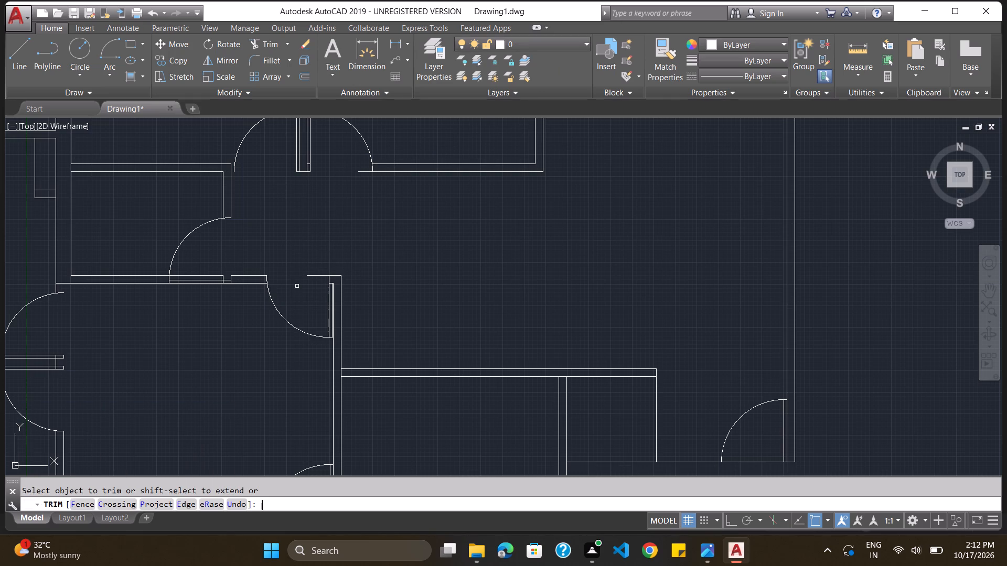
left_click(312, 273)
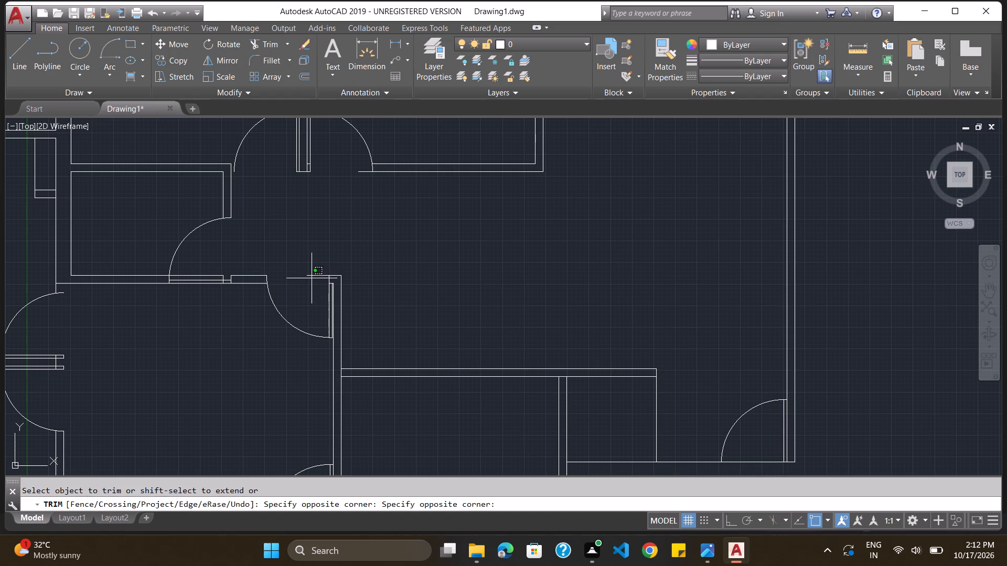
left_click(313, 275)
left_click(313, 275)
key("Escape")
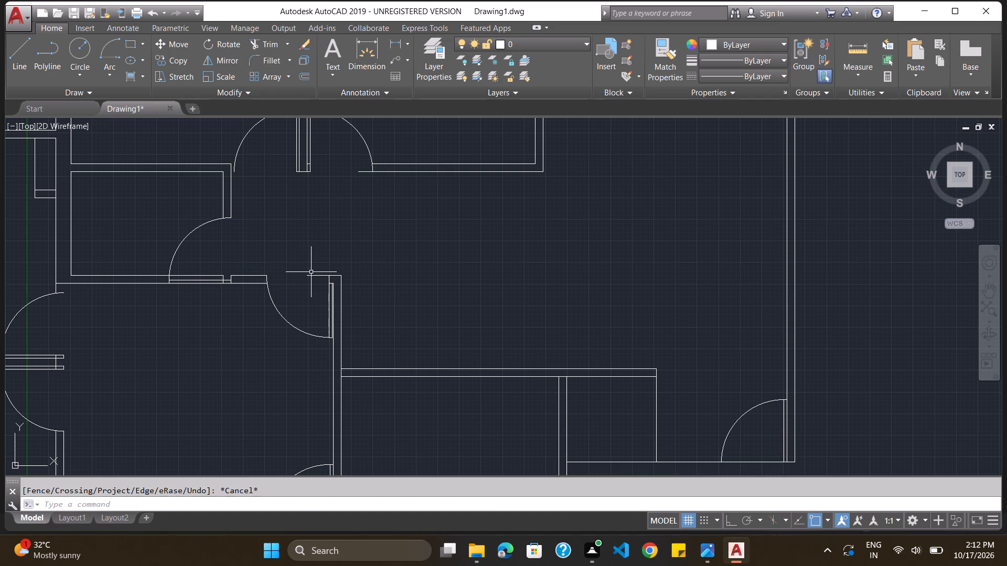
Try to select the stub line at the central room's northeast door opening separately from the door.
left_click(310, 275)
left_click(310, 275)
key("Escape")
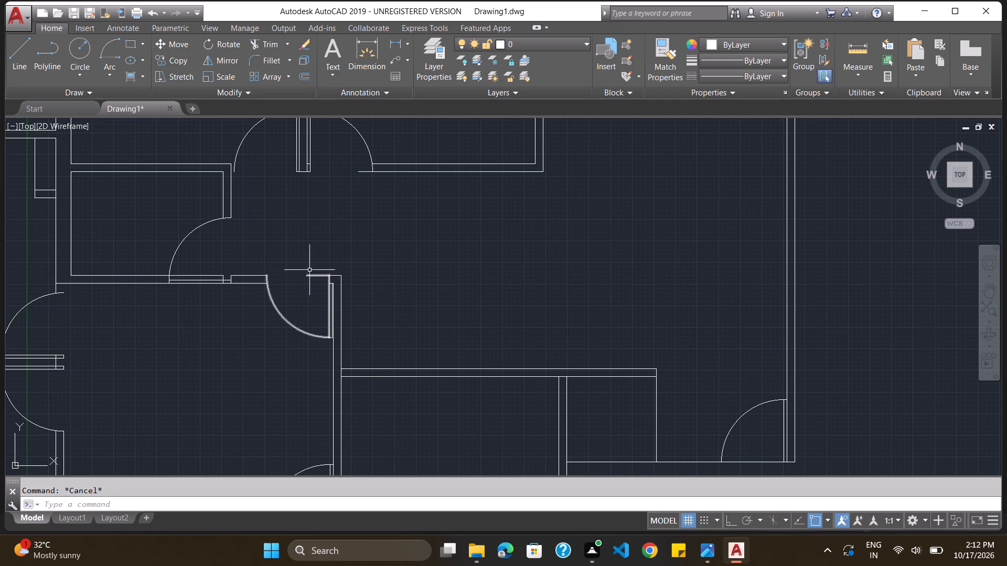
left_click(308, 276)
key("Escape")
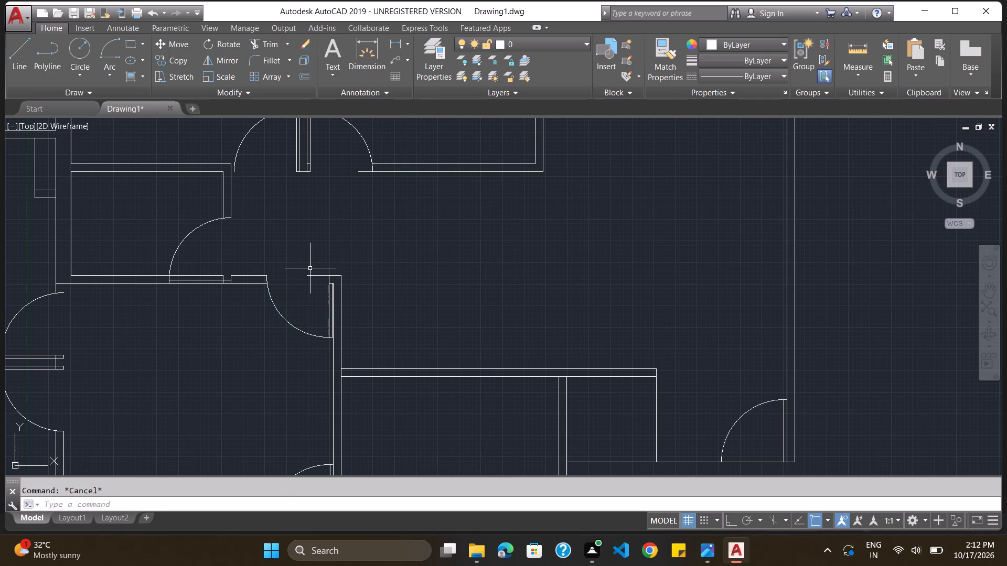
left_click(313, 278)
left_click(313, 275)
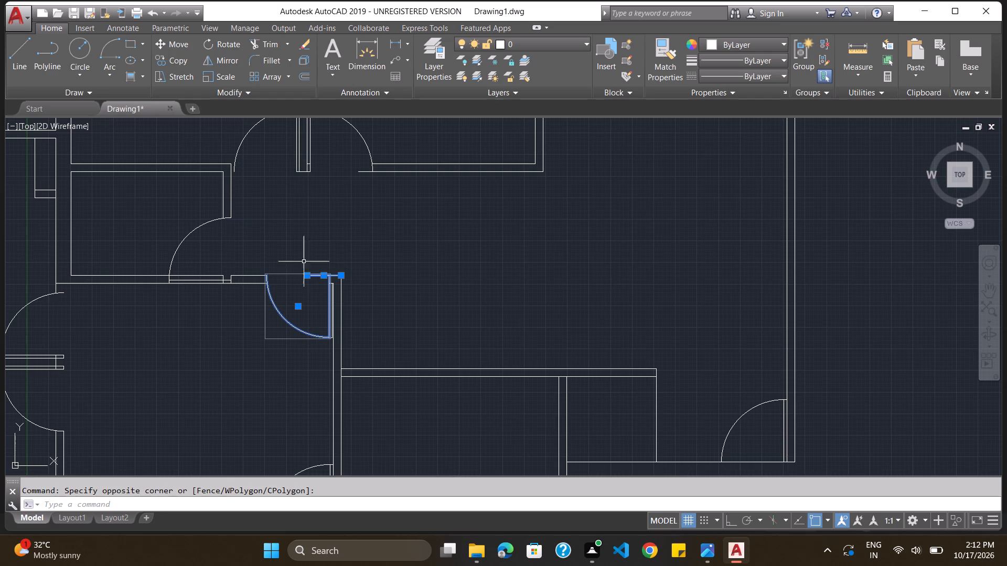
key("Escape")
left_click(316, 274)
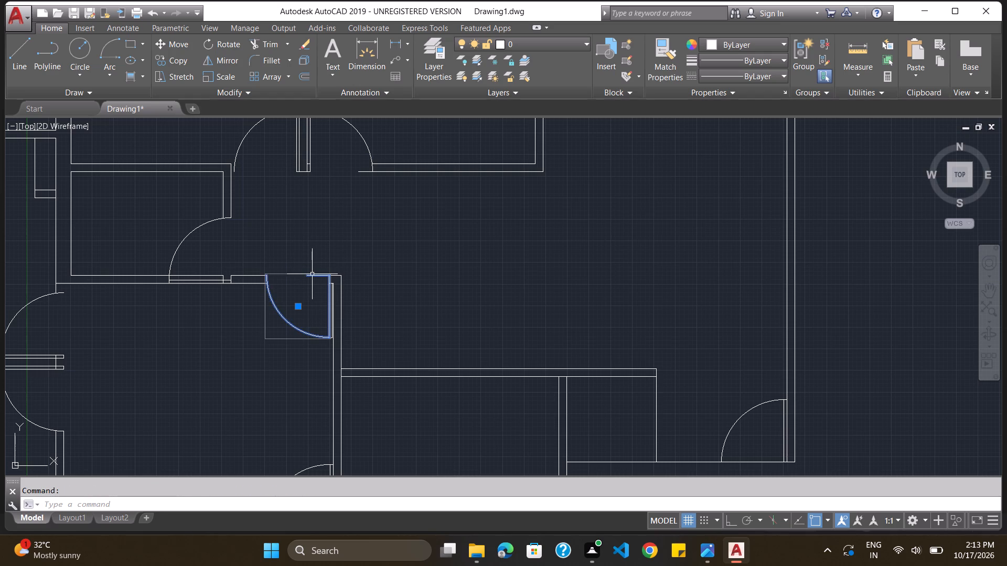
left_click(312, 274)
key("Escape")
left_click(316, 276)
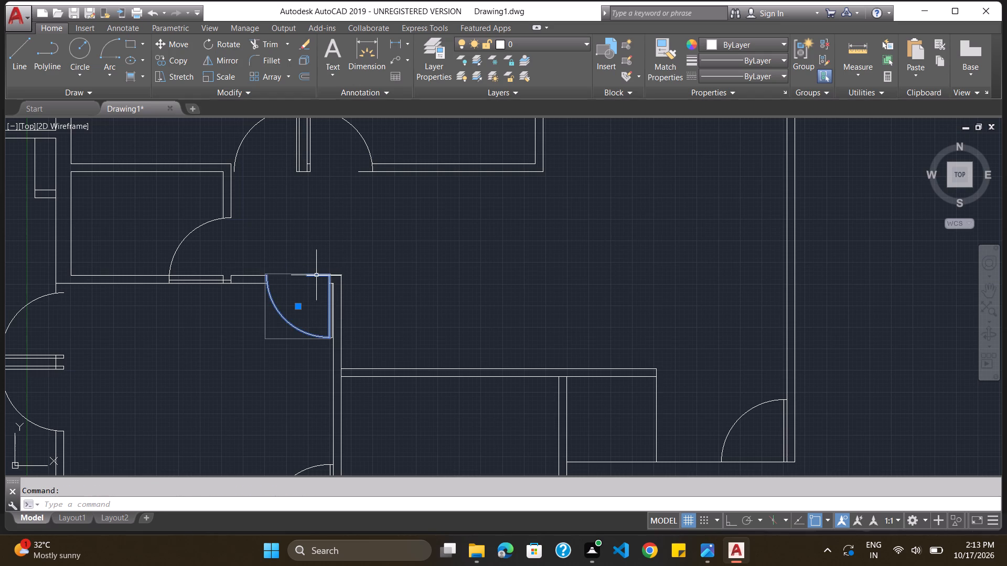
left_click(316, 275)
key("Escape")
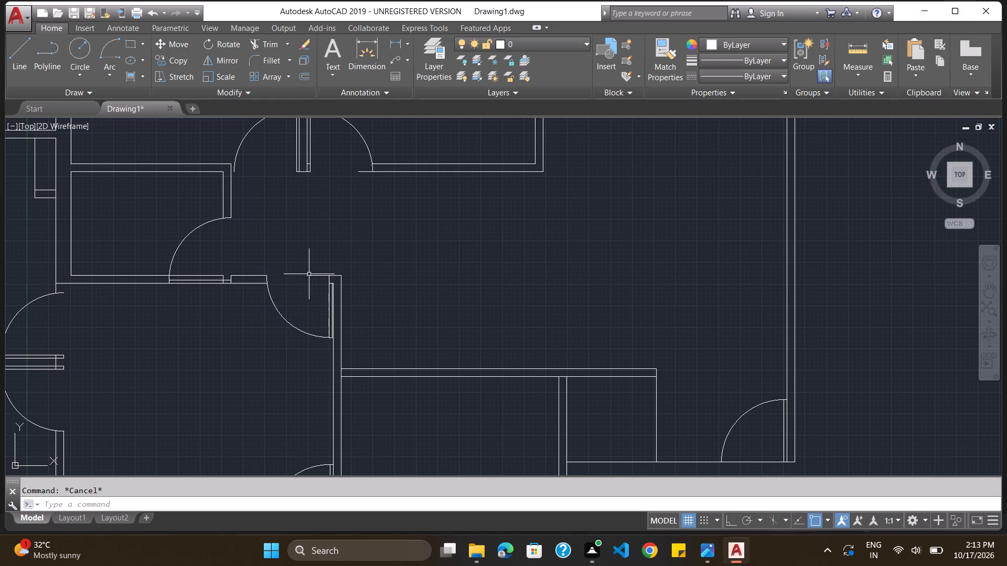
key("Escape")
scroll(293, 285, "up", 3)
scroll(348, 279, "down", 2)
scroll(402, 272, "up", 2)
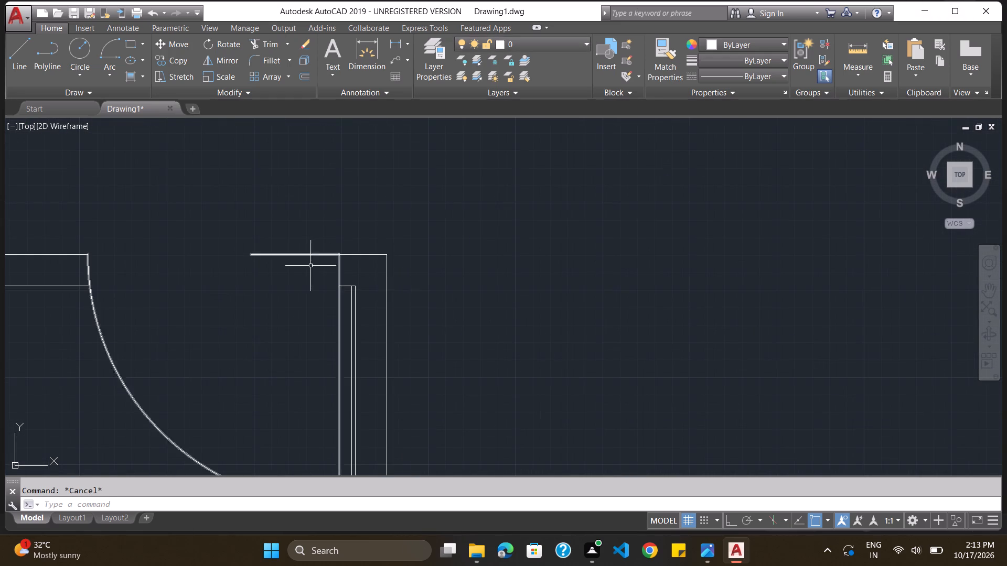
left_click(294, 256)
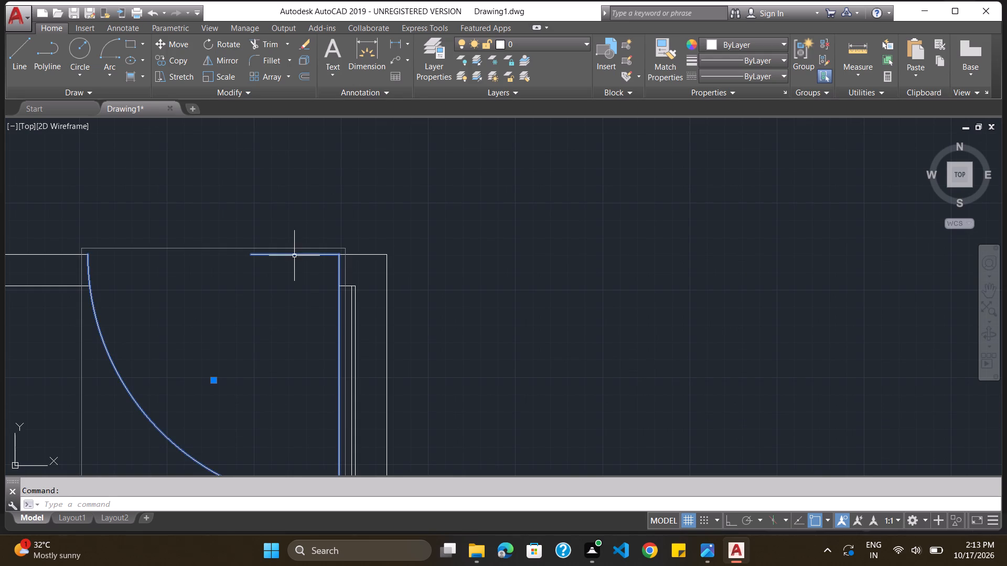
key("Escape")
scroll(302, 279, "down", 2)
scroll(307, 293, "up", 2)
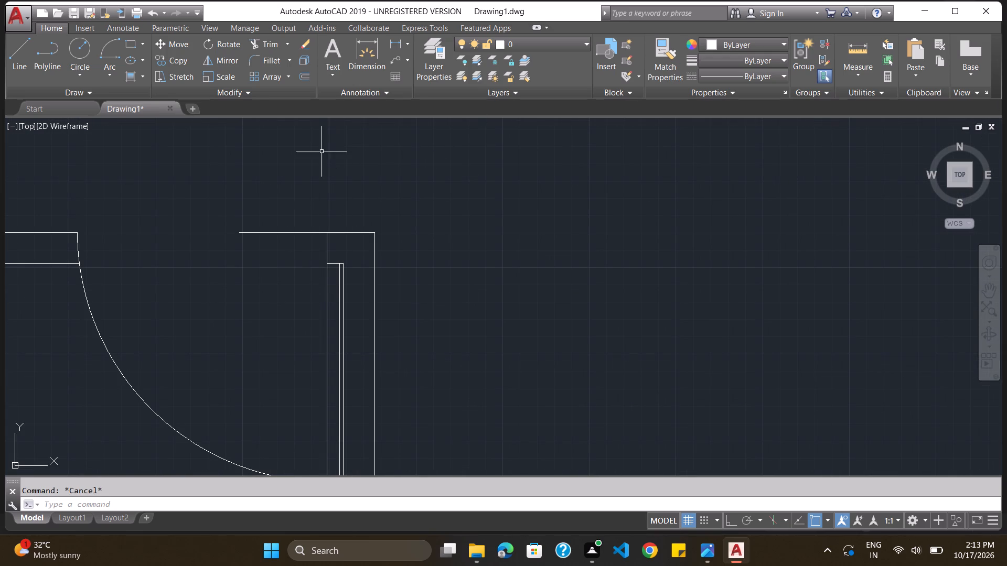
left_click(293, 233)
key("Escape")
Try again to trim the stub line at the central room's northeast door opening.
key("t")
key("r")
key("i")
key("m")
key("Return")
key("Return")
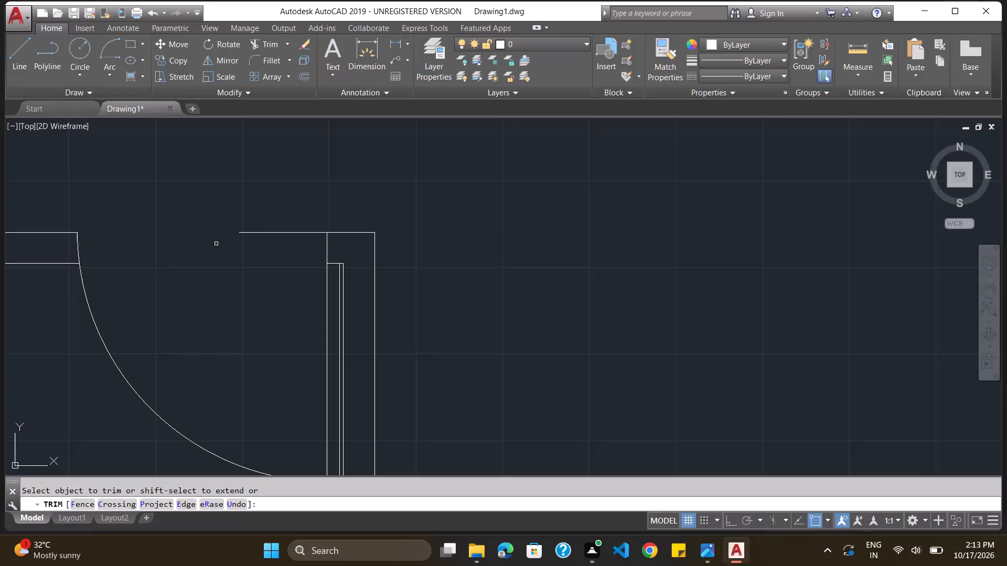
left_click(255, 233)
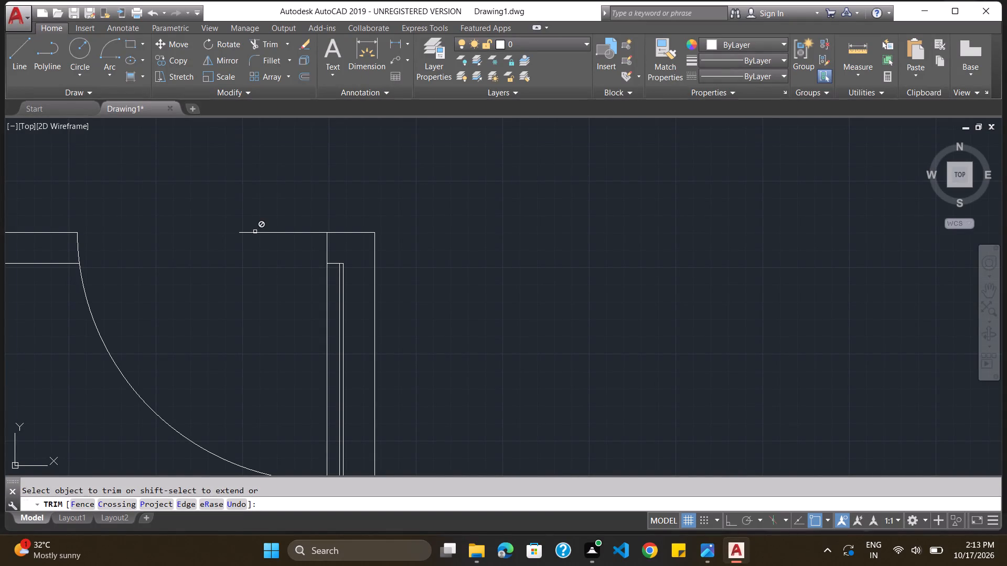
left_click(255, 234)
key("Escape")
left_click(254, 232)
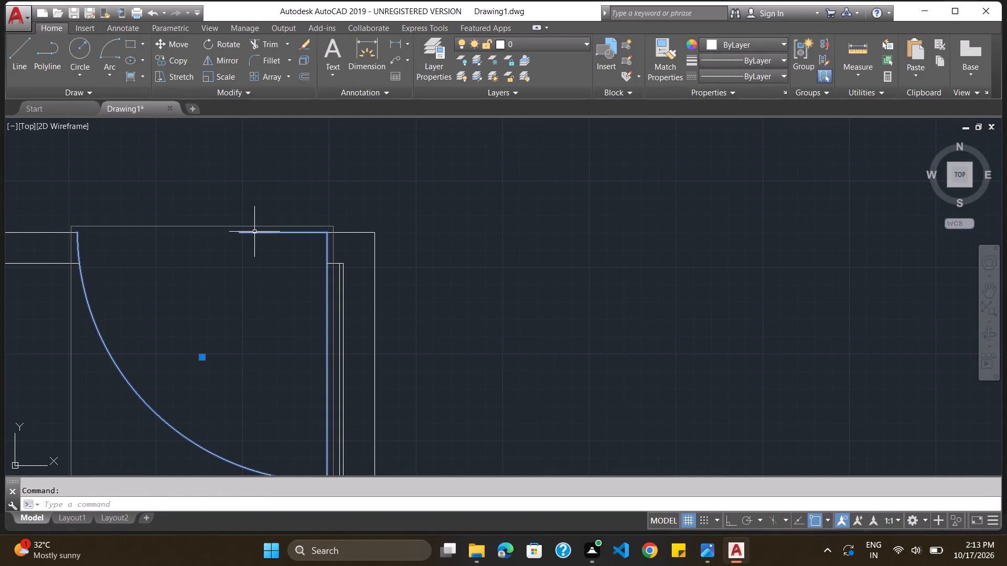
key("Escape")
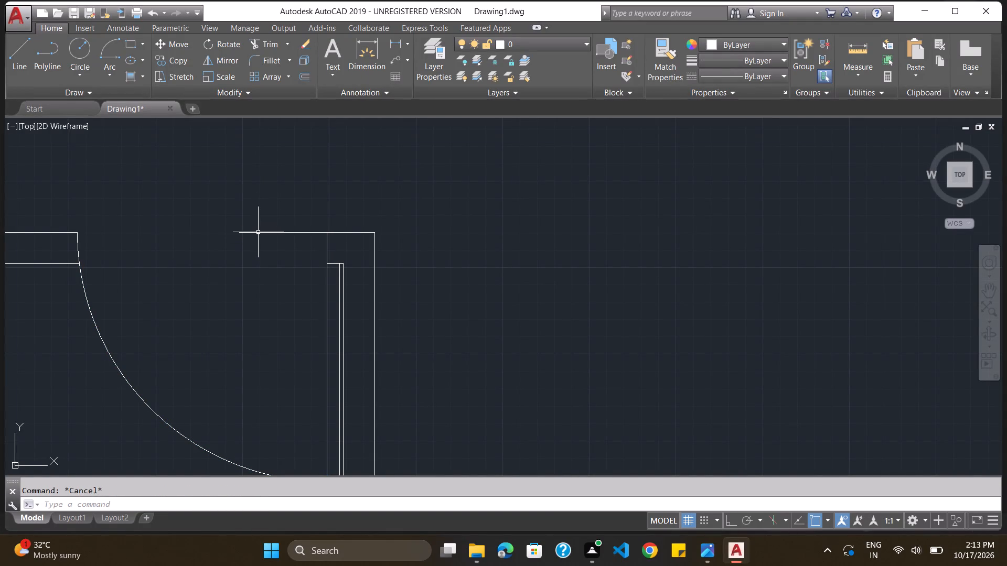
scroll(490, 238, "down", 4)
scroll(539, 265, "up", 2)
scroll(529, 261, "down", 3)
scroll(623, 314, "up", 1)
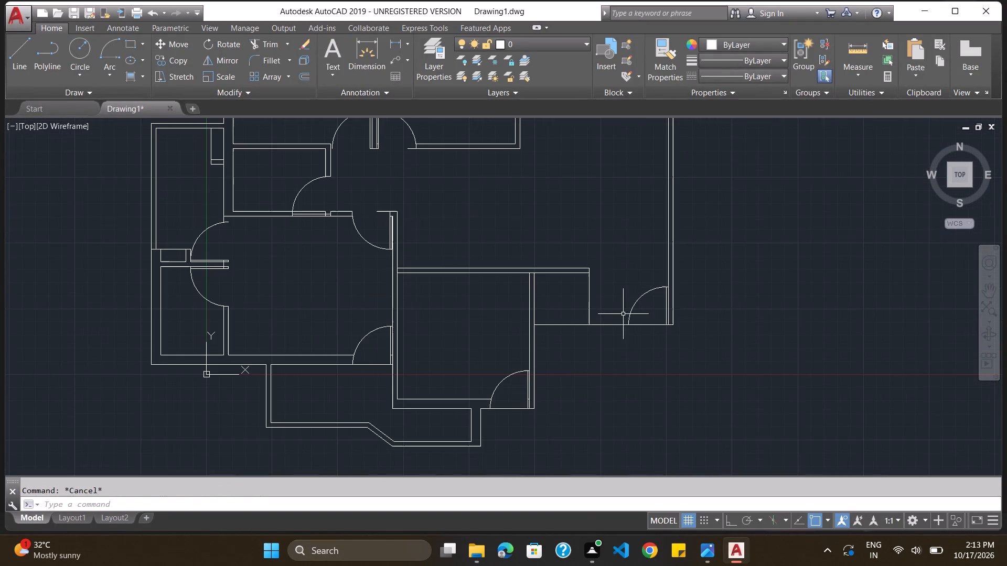
Clear the large eastern room's southeast door opening by deleting the overlapping line and trimming the wall line across it.
type("tri")
key("m")
key("Return")
key("Return")
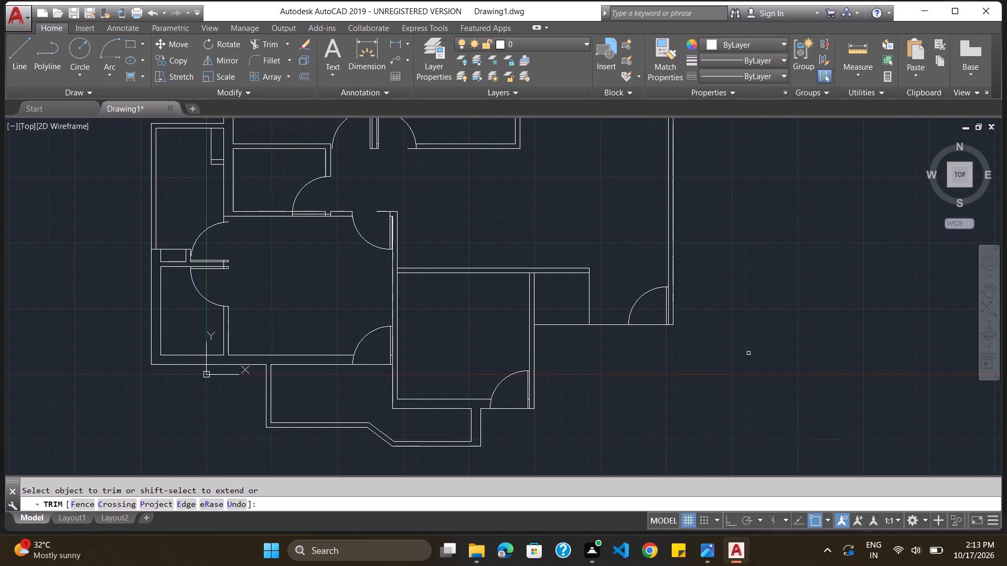
left_click(641, 325)
scroll(654, 327, "up", 3)
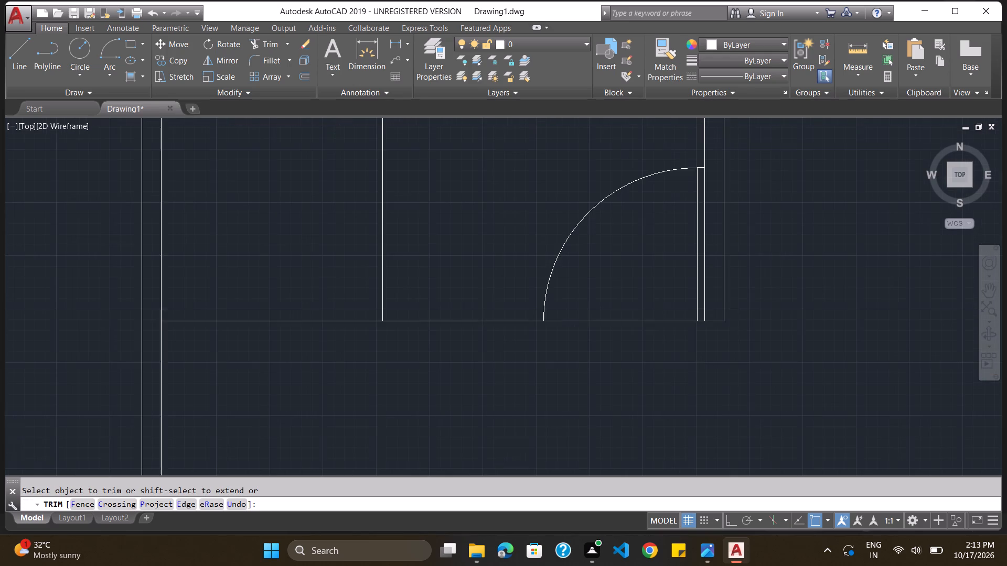
left_click(688, 321)
key("Escape")
left_click(667, 321)
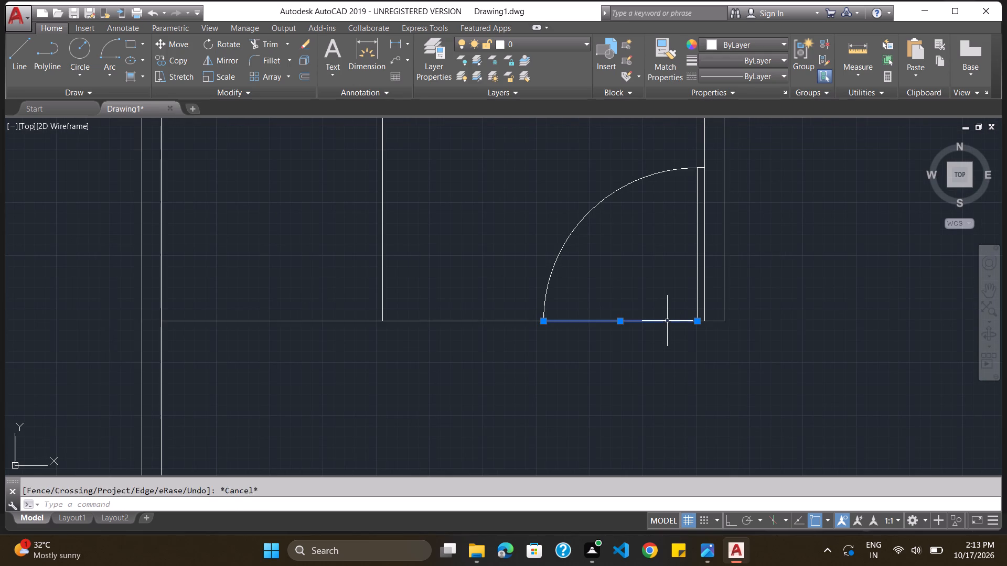
key("Delete")
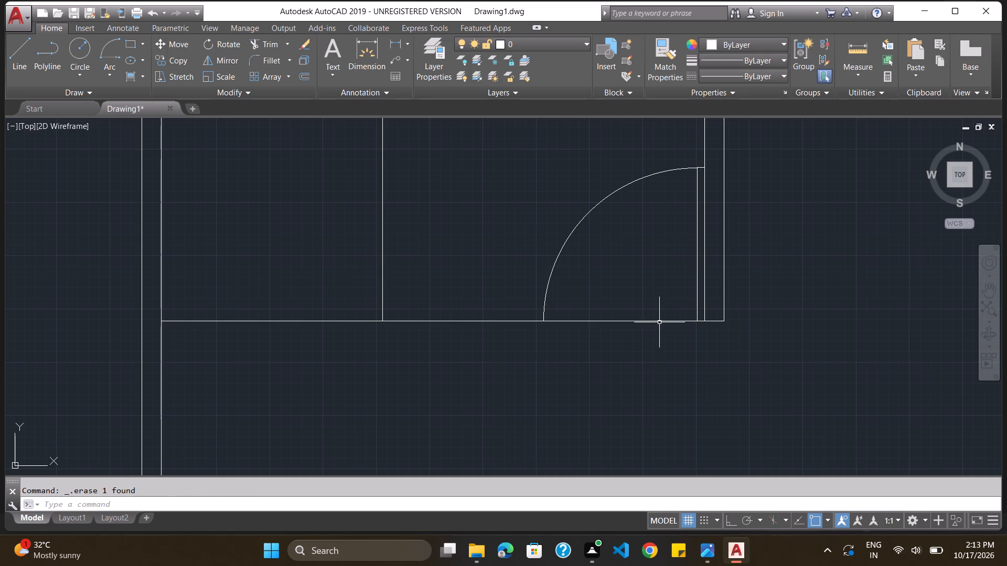
left_click(658, 322)
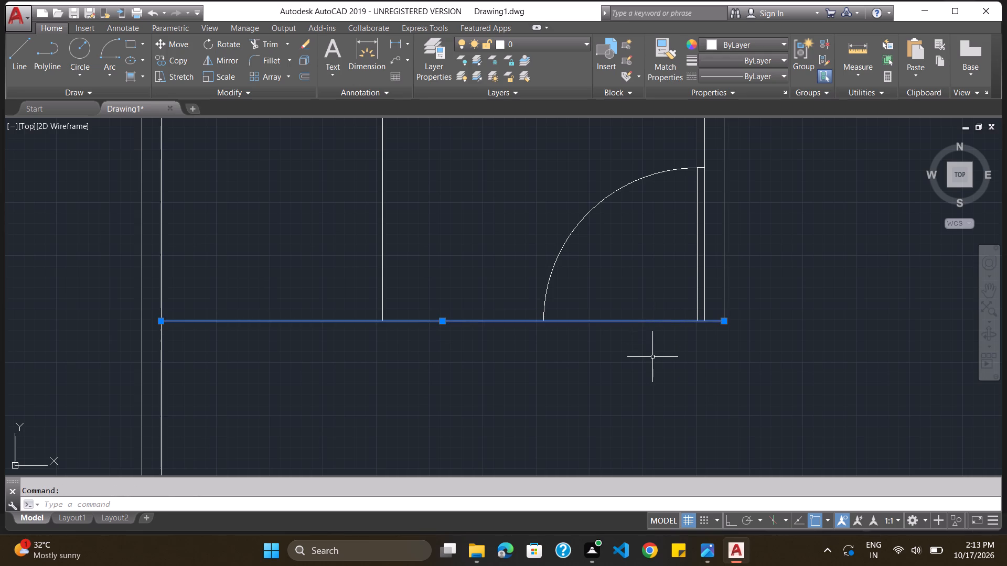
key("Escape")
type("trim")
key("Return")
key("Return")
left_click(633, 320)
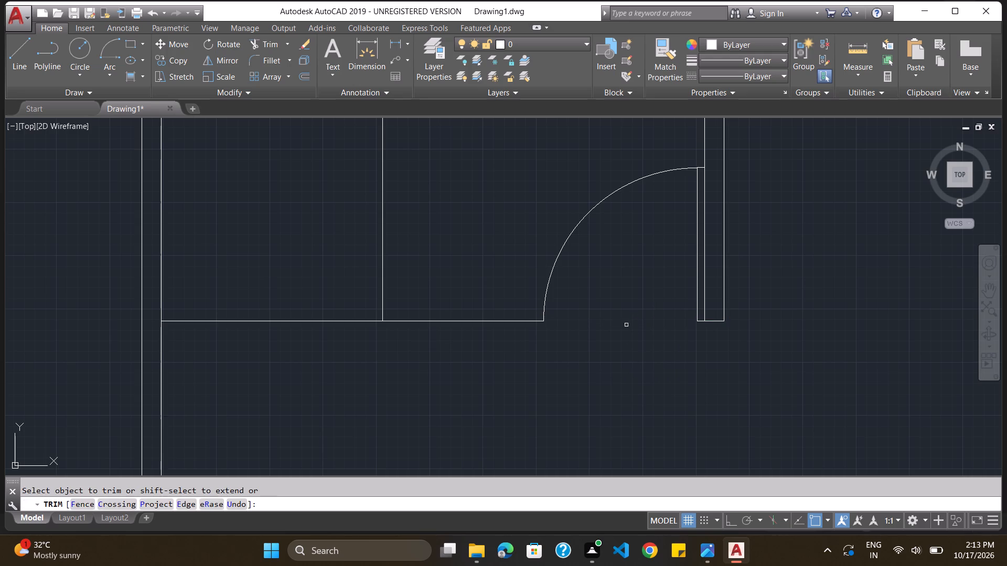
Clear the door opening at the southern room's southeast corner by deleting the overlapping line and trimming the wall line.
scroll(303, 365, "down", 4)
scroll(222, 421, "up", 4)
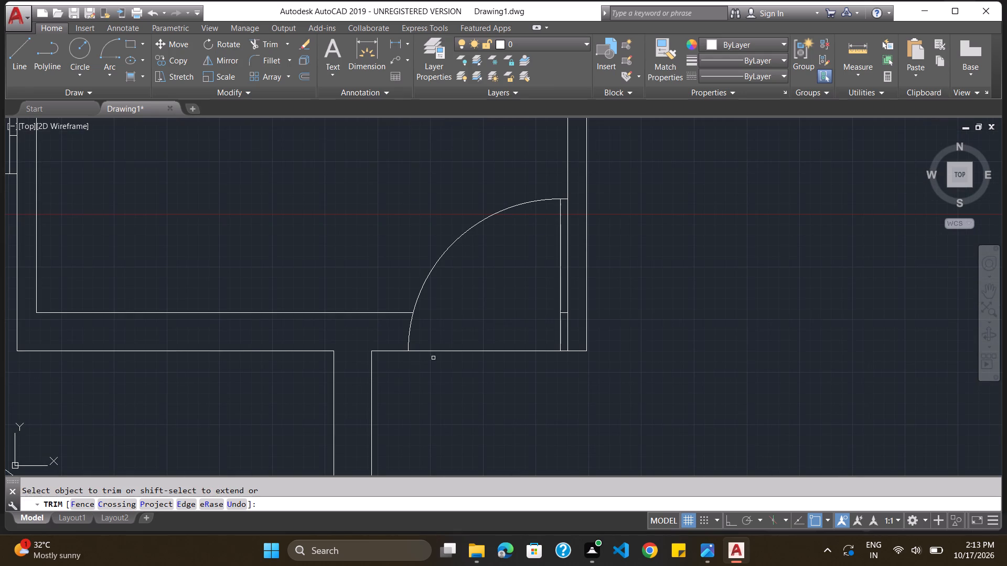
left_click(444, 351)
key("Escape")
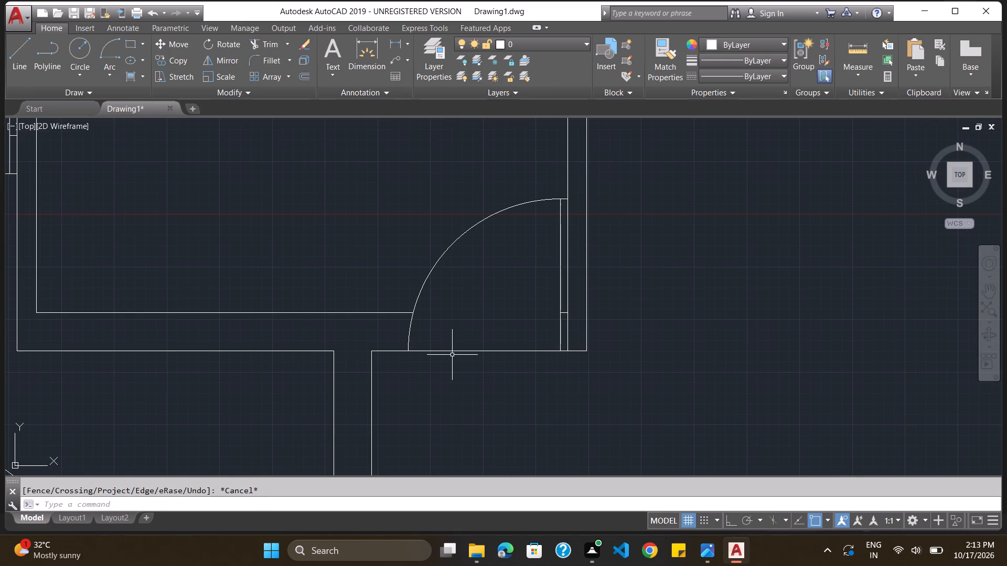
left_click(451, 350)
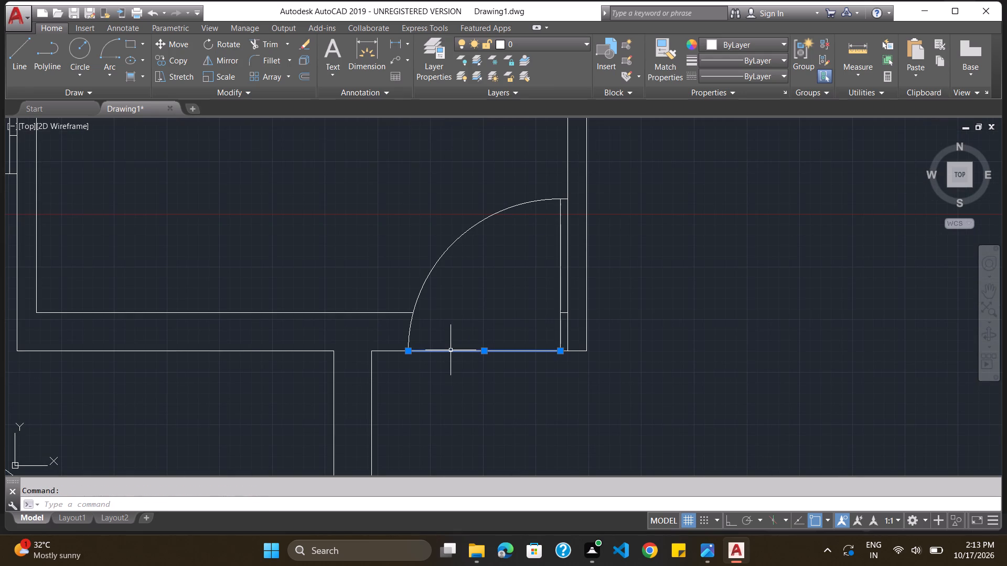
key("Delete")
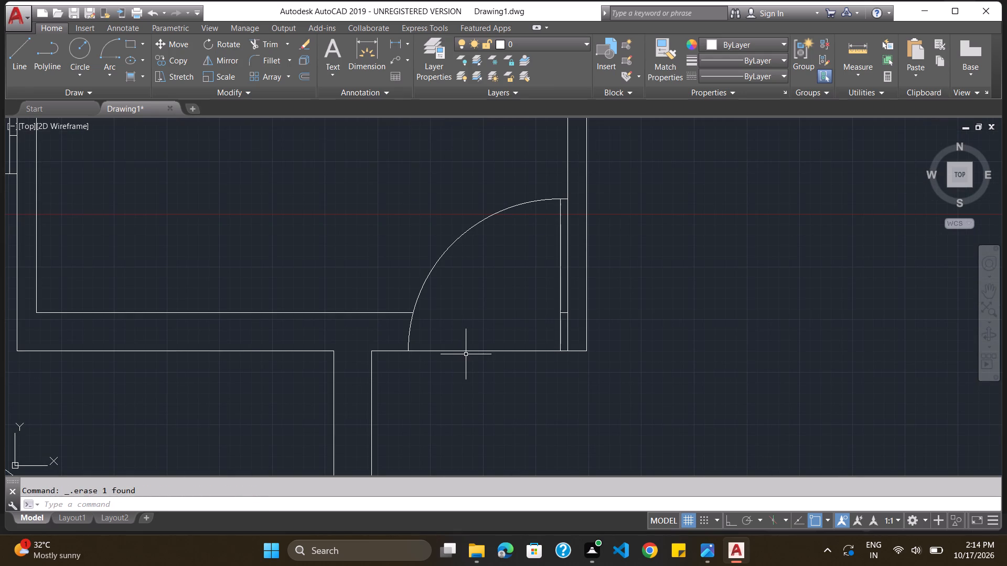
type("trim")
key("Return")
key("Return")
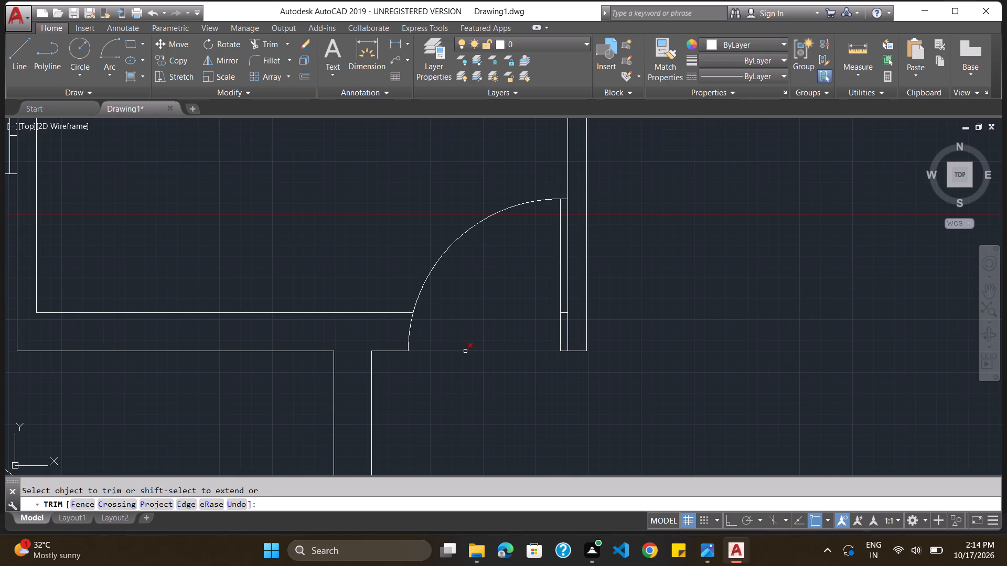
left_click(465, 351)
Clear the door opening at the central room's southeast corner by deleting the overlapping line and trimming the wall line.
scroll(465, 346, "down", 4)
scroll(380, 329, "up", 3)
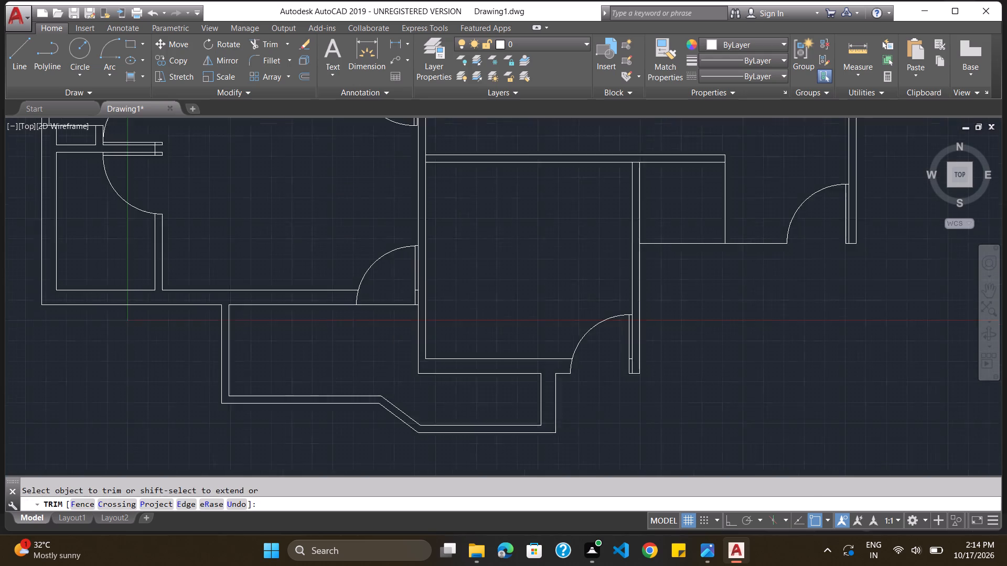
key("Escape")
left_click(385, 291)
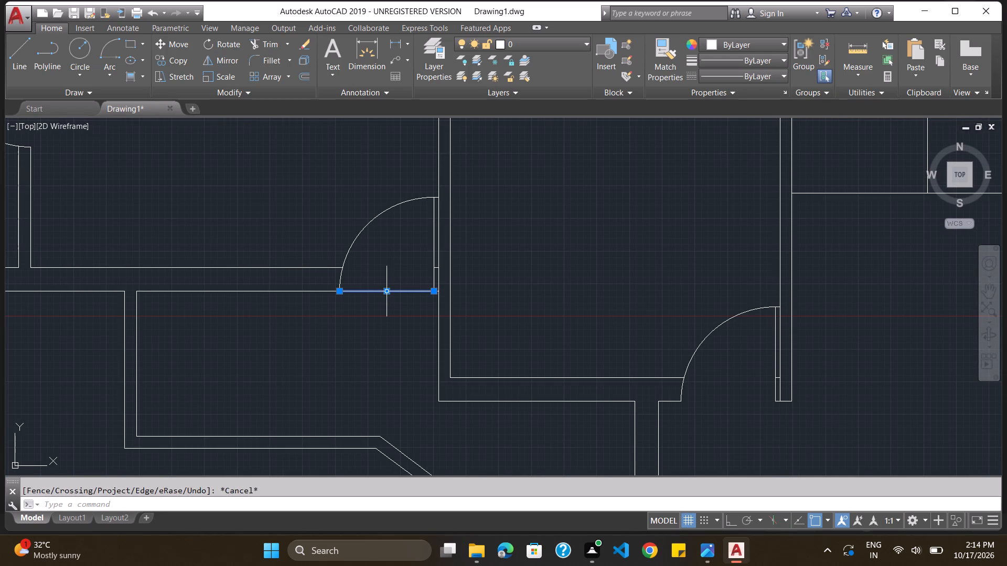
key("Delete")
left_click(385, 291)
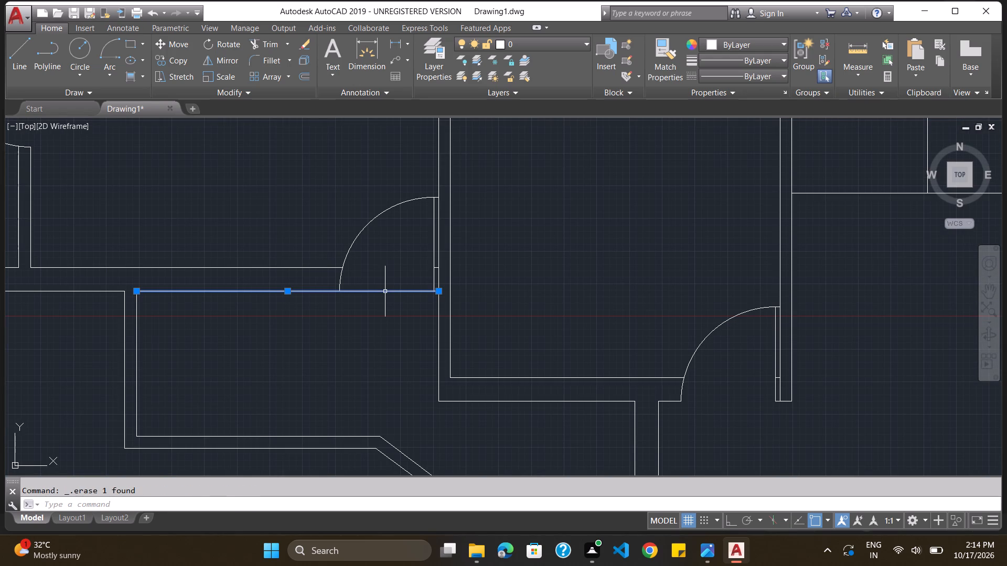
key("Escape")
type("trim")
key("Return")
key("Return")
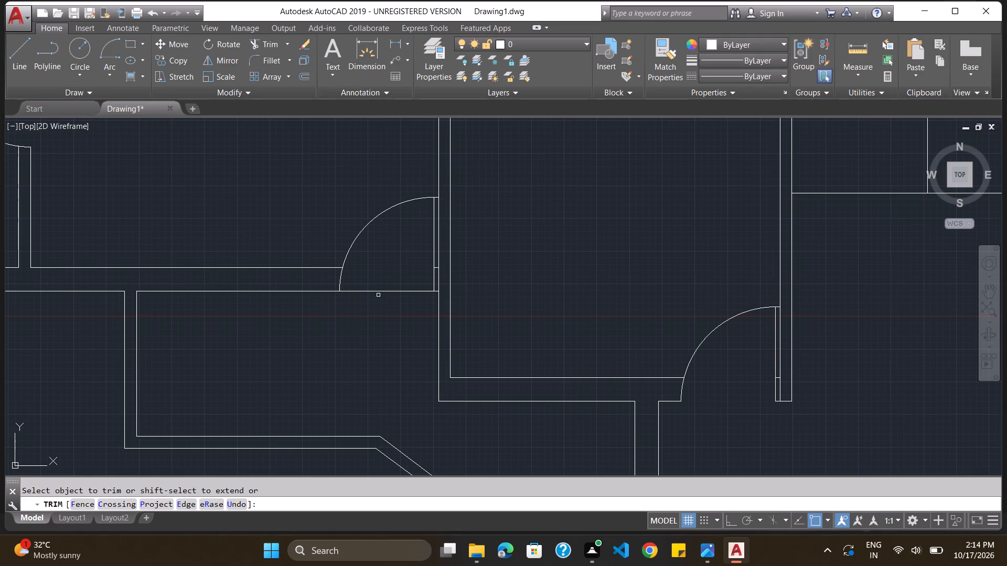
left_click(378, 292)
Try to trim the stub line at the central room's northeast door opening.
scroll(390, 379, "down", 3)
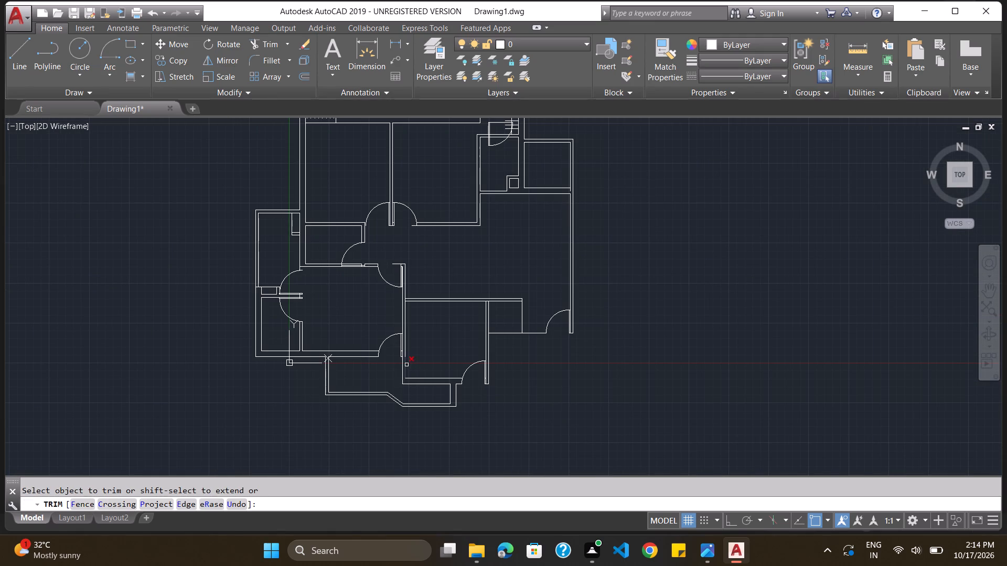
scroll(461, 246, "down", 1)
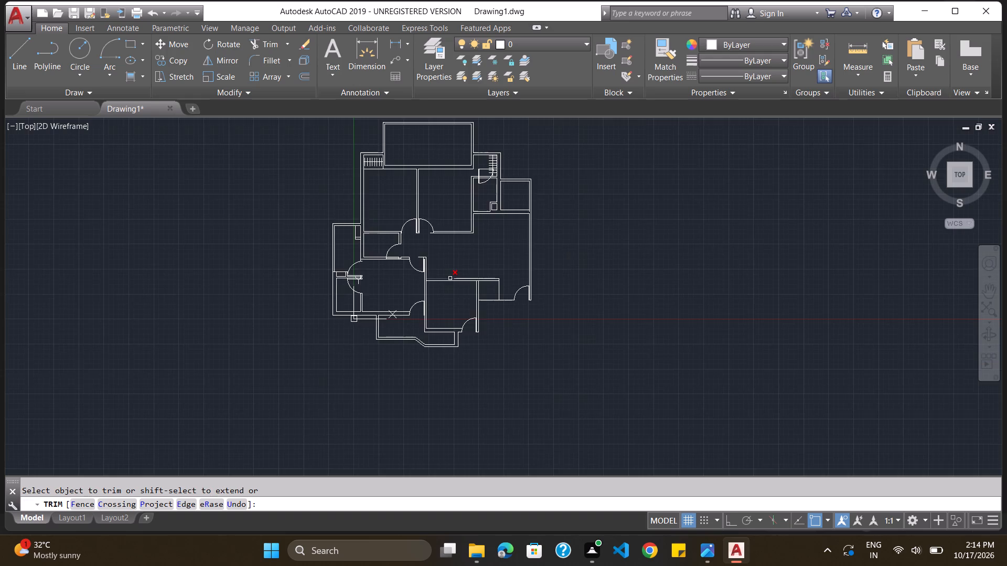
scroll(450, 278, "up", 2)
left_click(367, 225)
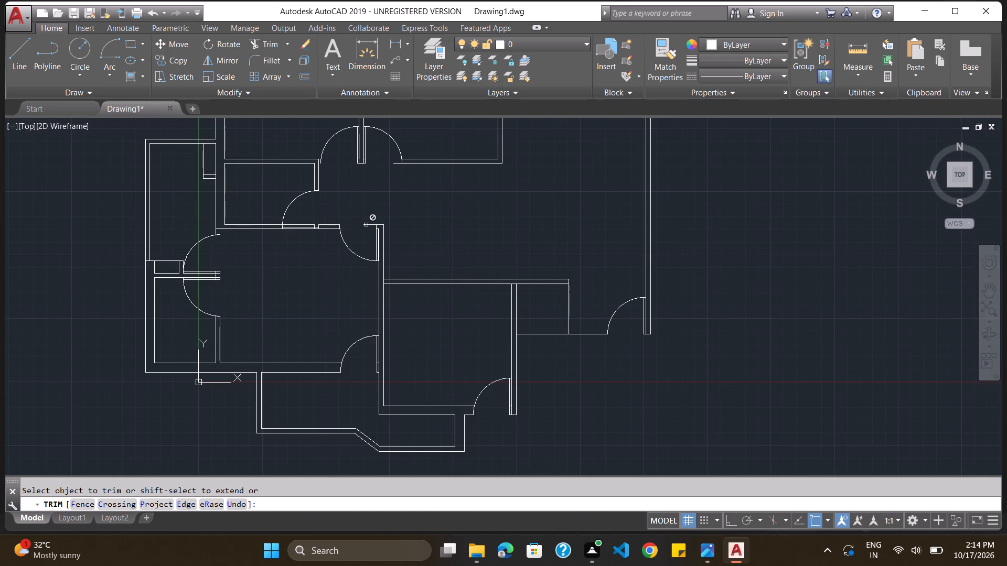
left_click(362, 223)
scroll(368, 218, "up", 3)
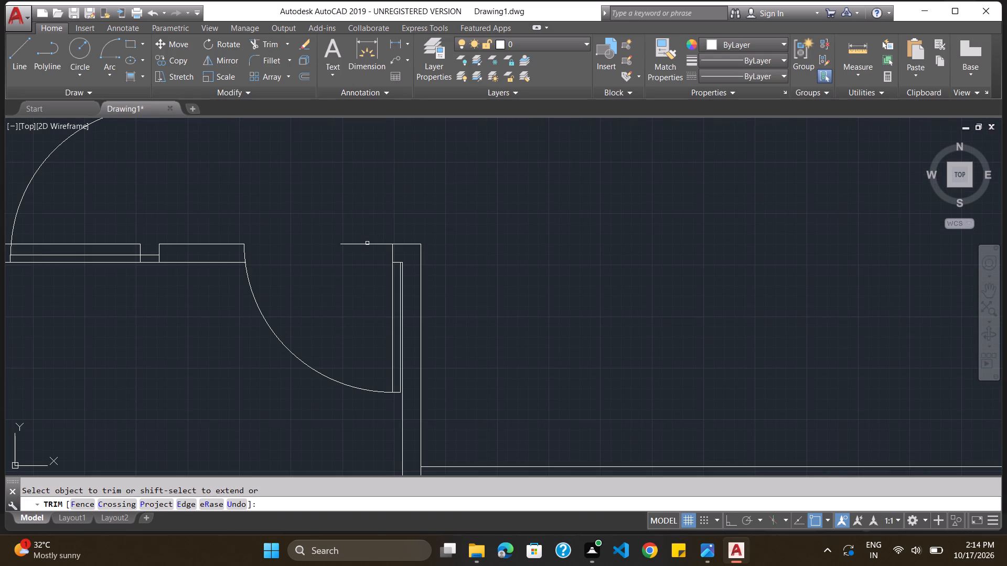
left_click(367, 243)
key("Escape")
Ungroup the door at the central room's northeast corner so its stub line is a separate object.
left_click(365, 243)
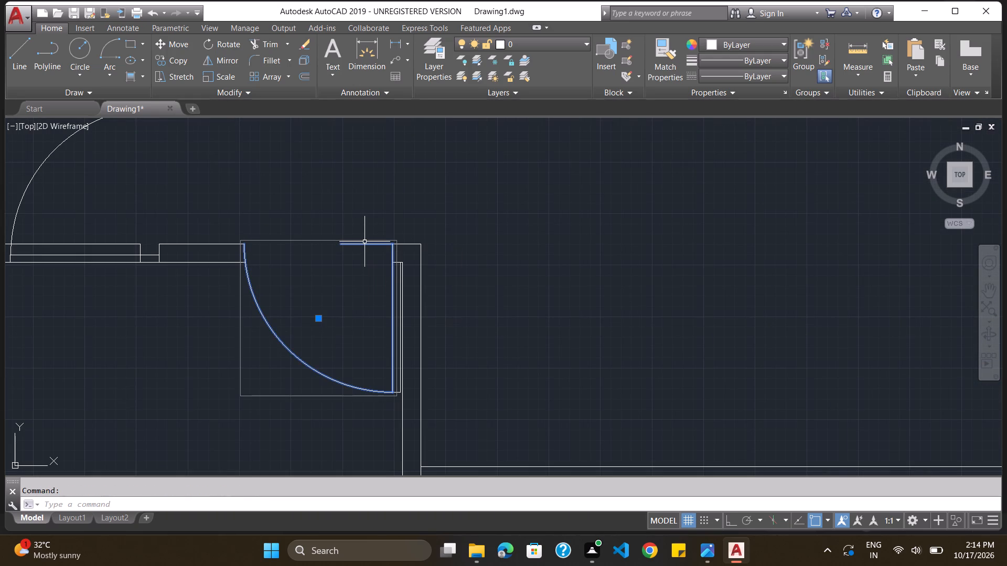
left_click(169, 503)
type("un")
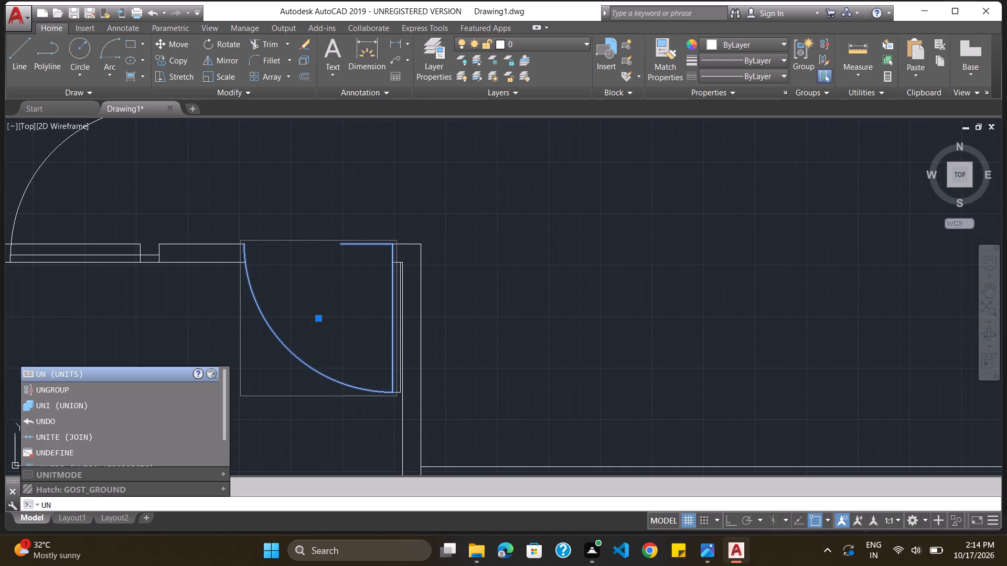
key("Down")
key("Return")
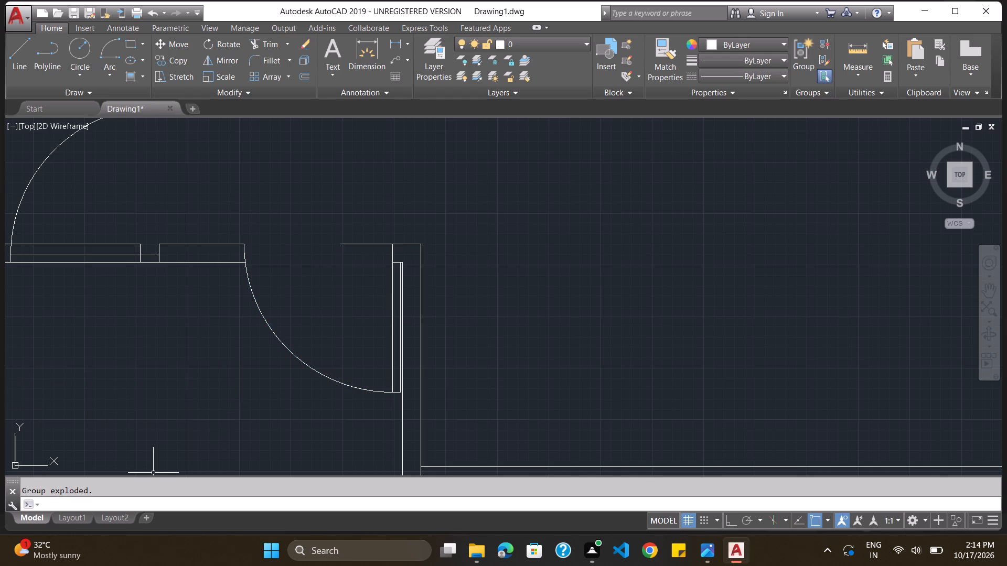
Delete the ungrouped door's short horizontal stub line at the central room's northeast opening.
left_click(370, 246)
left_click(370, 245)
left_click(370, 244)
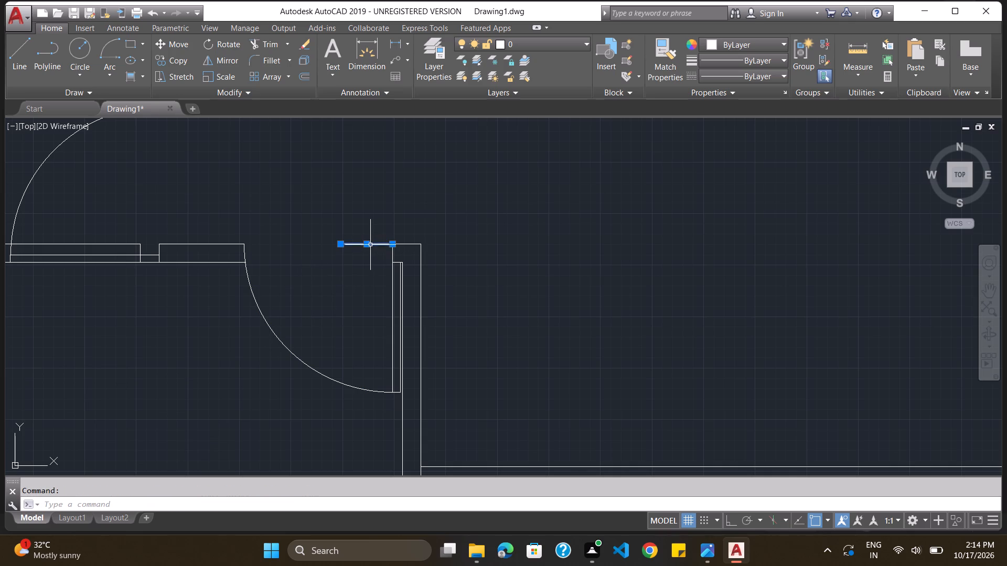
key("Delete")
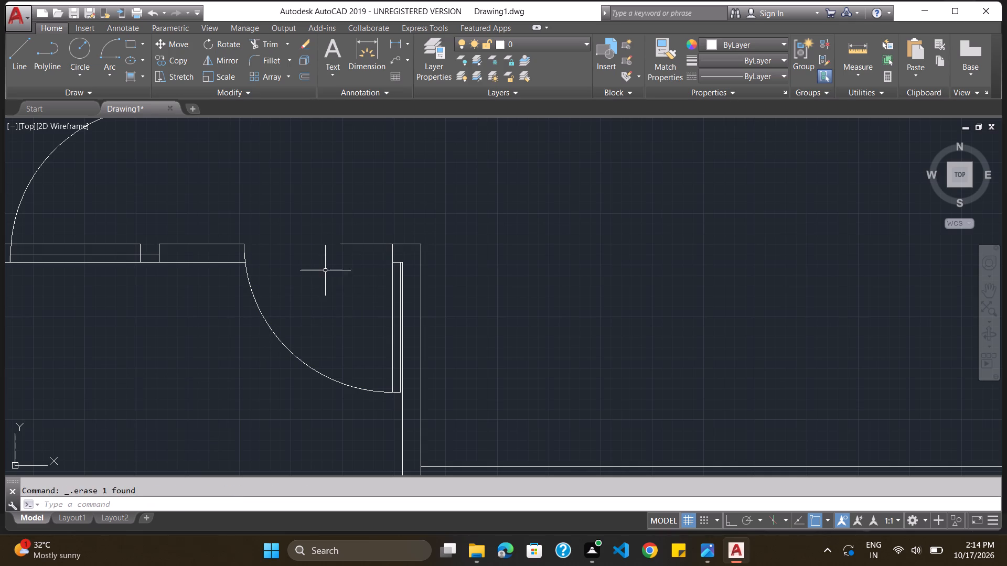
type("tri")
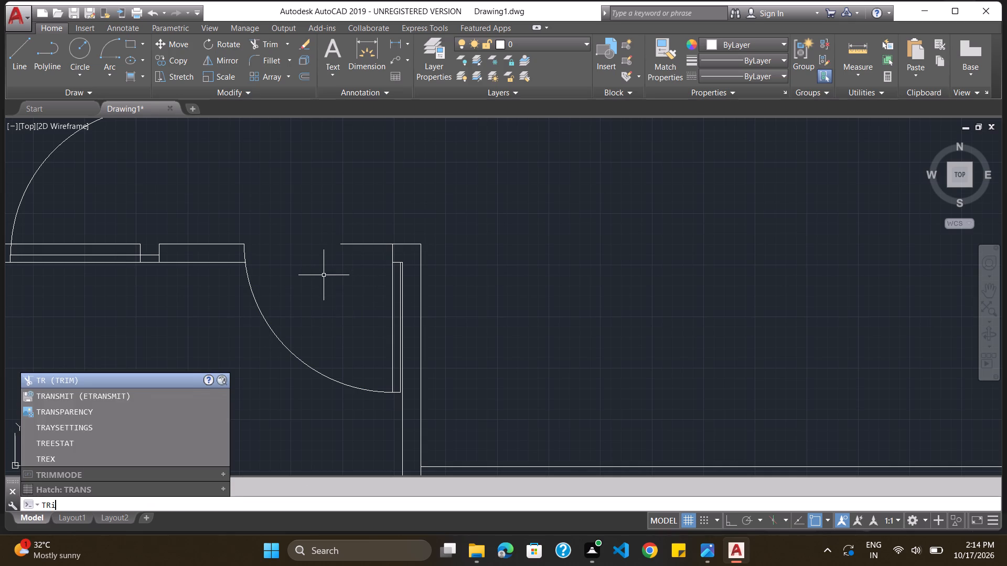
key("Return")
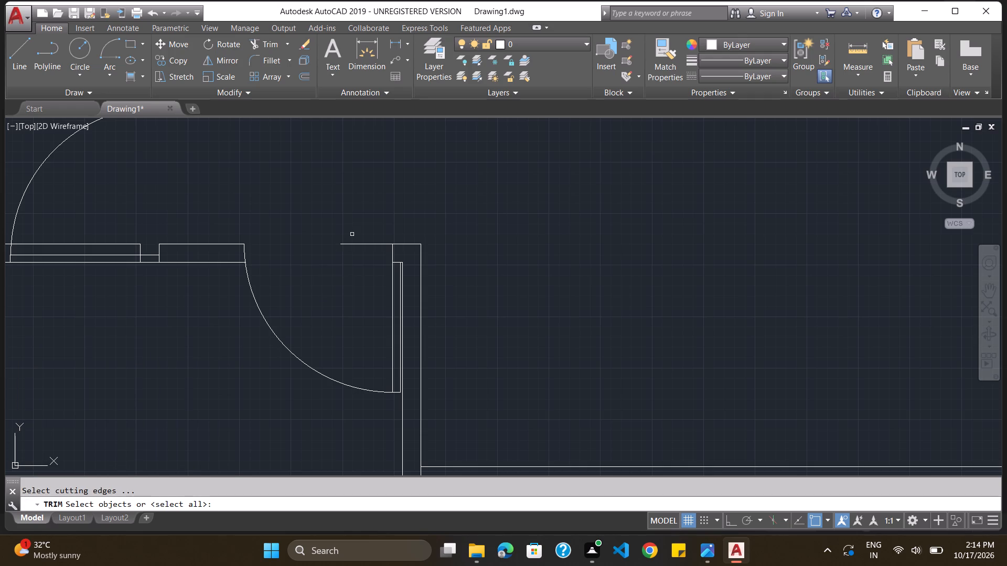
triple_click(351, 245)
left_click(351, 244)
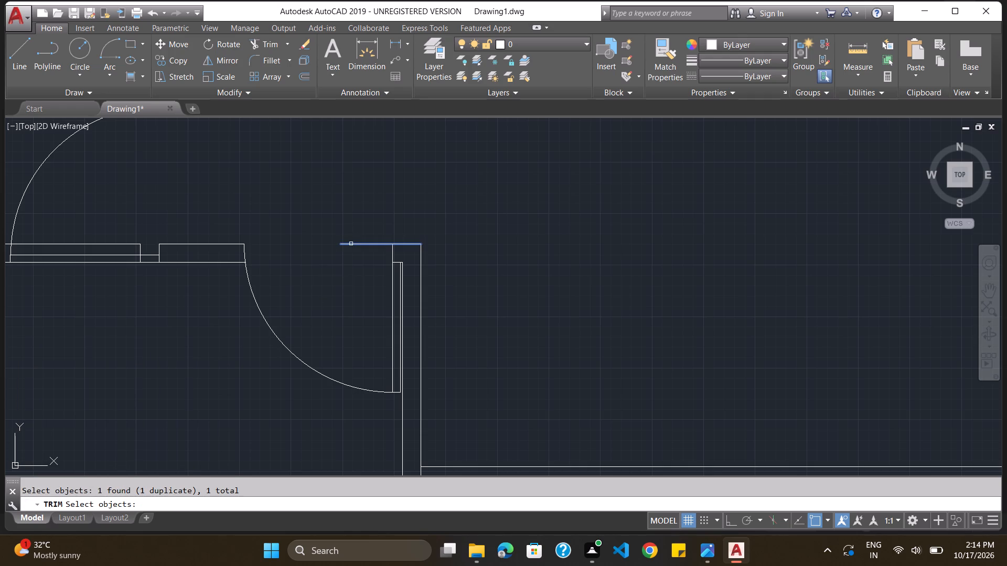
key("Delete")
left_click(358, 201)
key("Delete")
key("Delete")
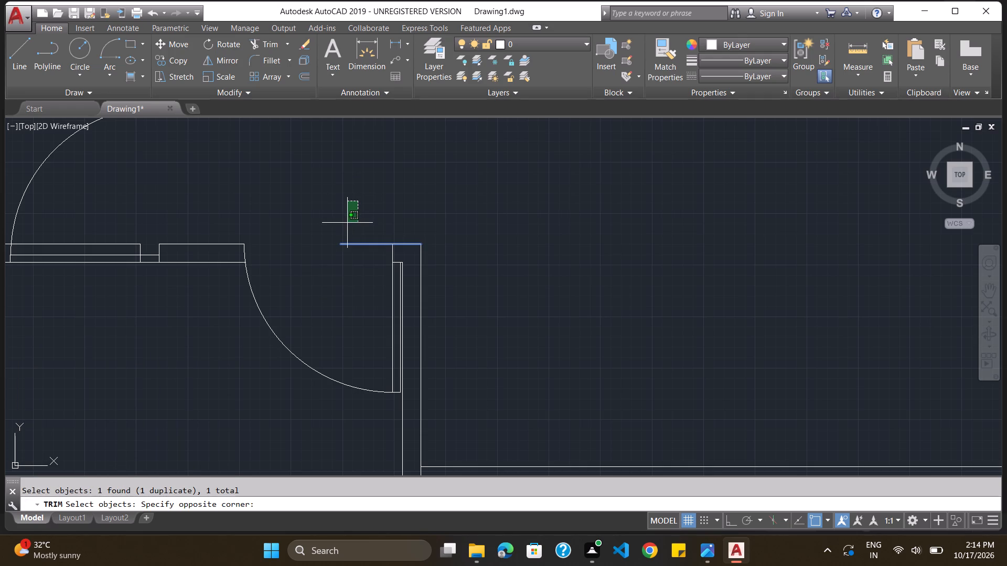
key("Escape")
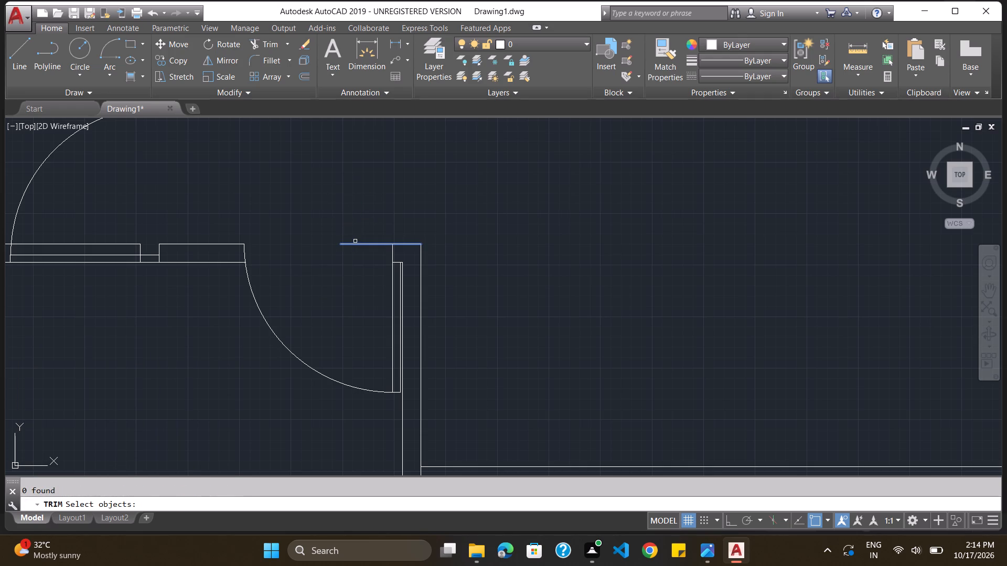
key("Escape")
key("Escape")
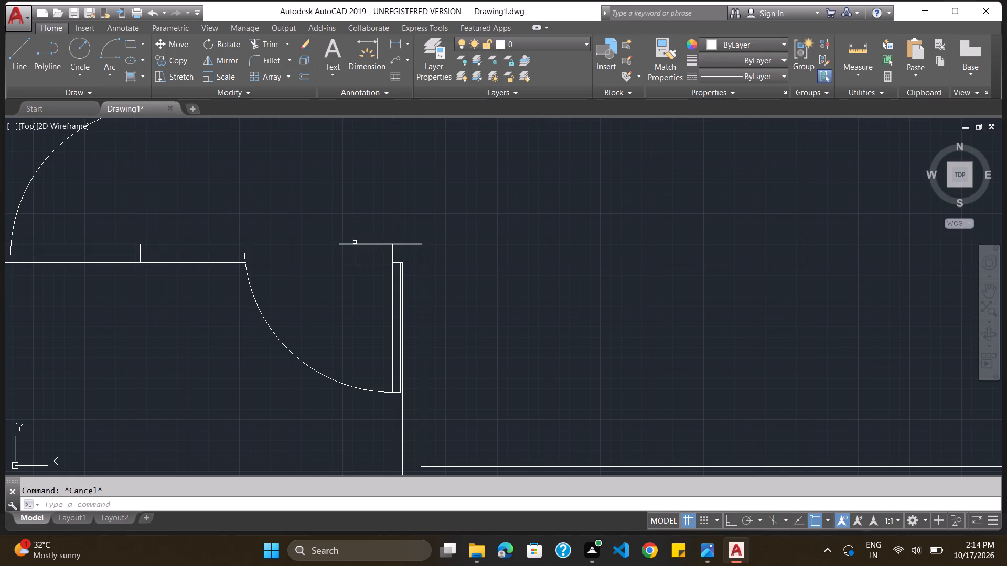
Delete the remaining horizontal wall line projecting into the central room's northeast door opening.
left_click(355, 242)
left_click(355, 244)
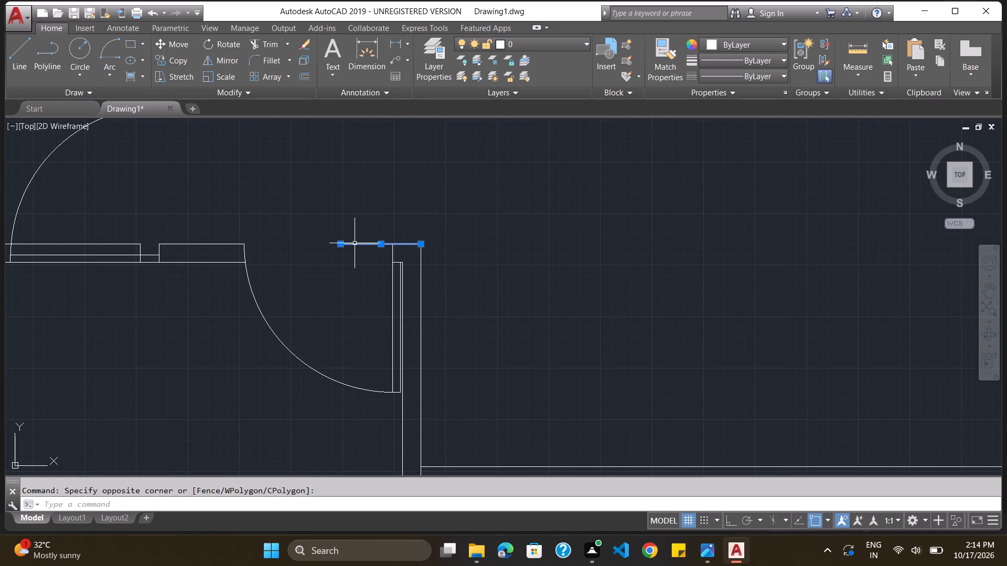
key("Delete")
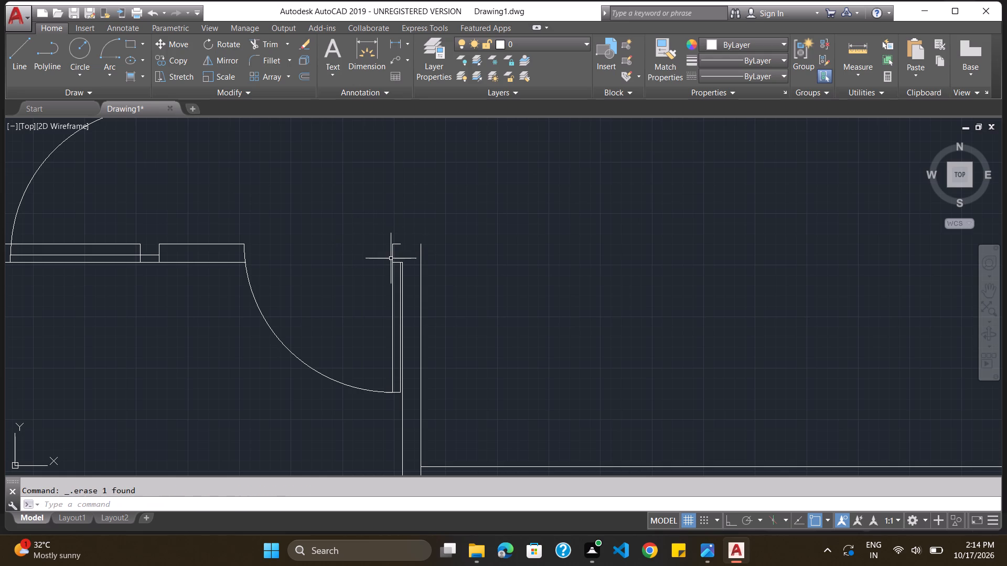
Extend the short horizontal line at the northeast door's jamb to the outer wall line, closing the wall end.
type("trim")
key("Return")
key("Return")
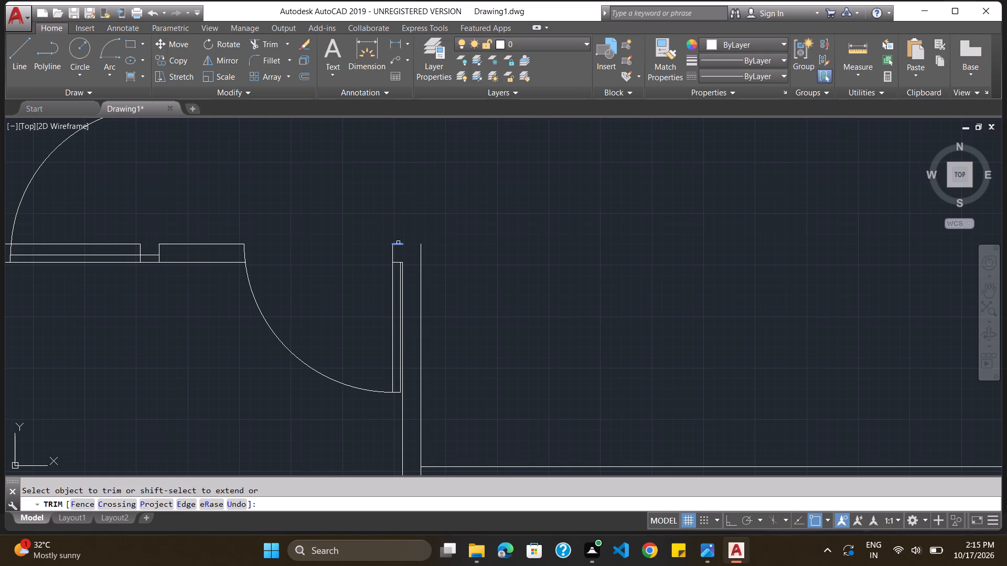
left_click(398, 243, "shift")
left_click(399, 245, "shift")
scroll(368, 237, "down", 3)
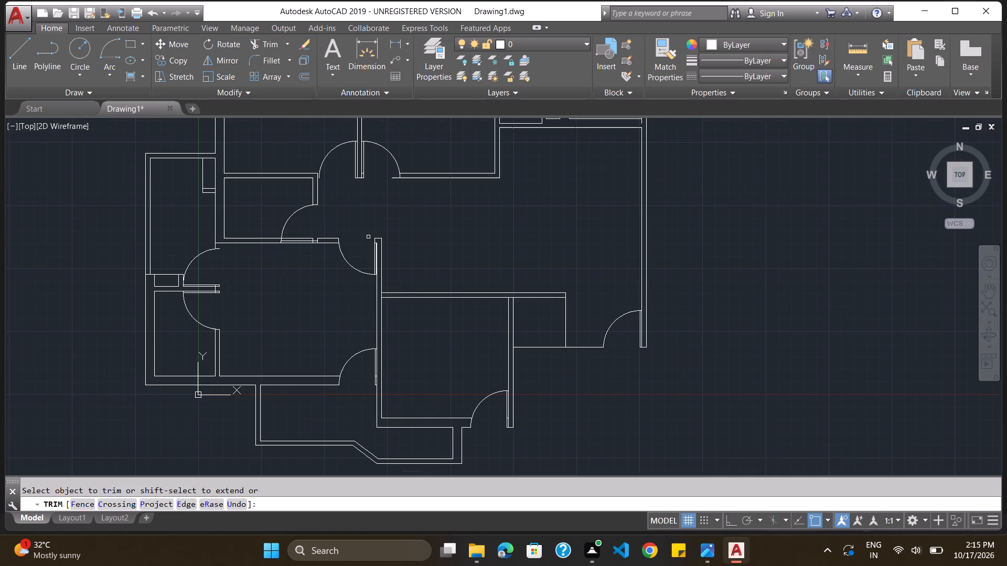
Delete the short horizontal line projecting into the east opening of the paired bedroom doors north of the central hall.
scroll(391, 183, "up", 5)
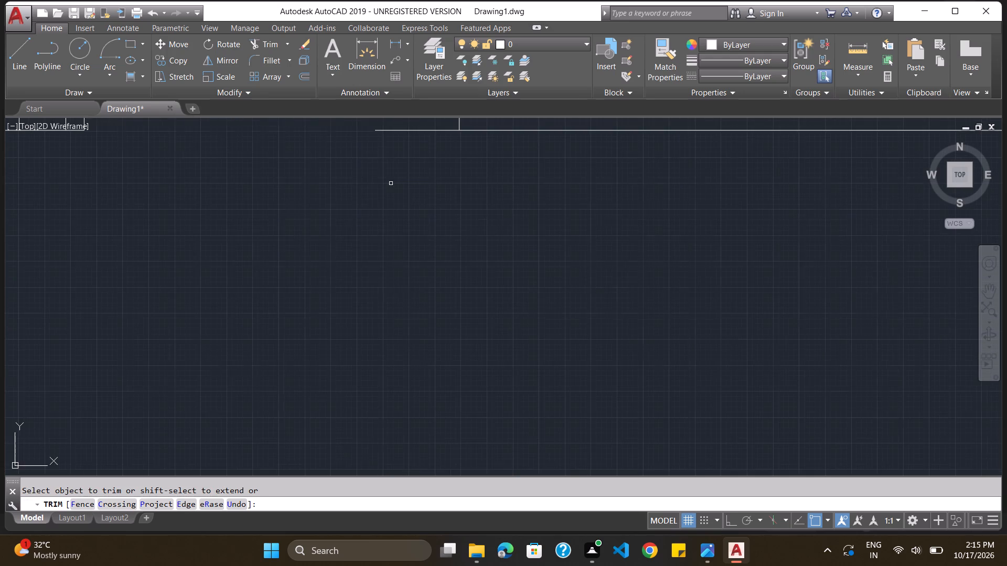
scroll(389, 182, "down", 2)
scroll(387, 161, "up", 2)
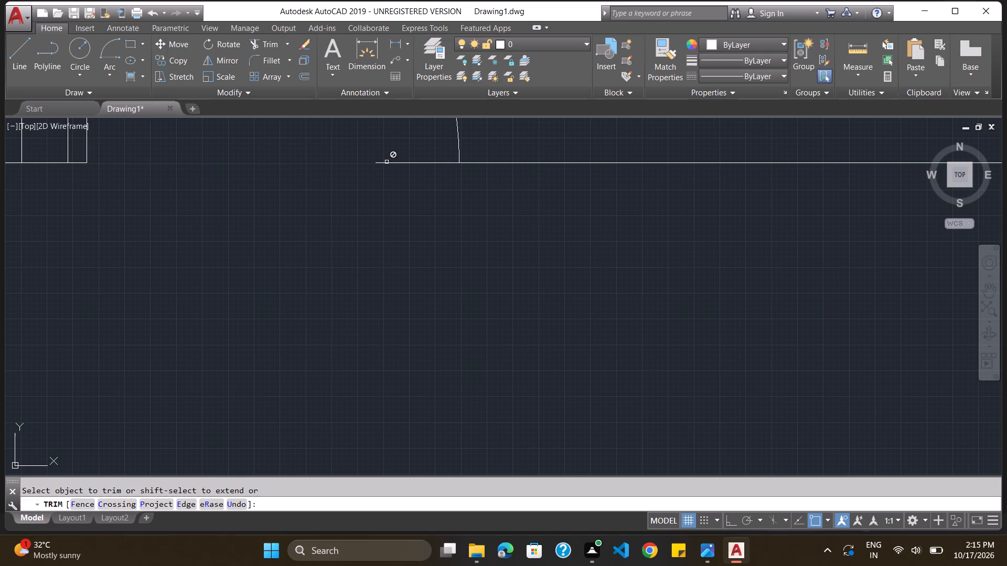
left_click(387, 163)
left_click(388, 162)
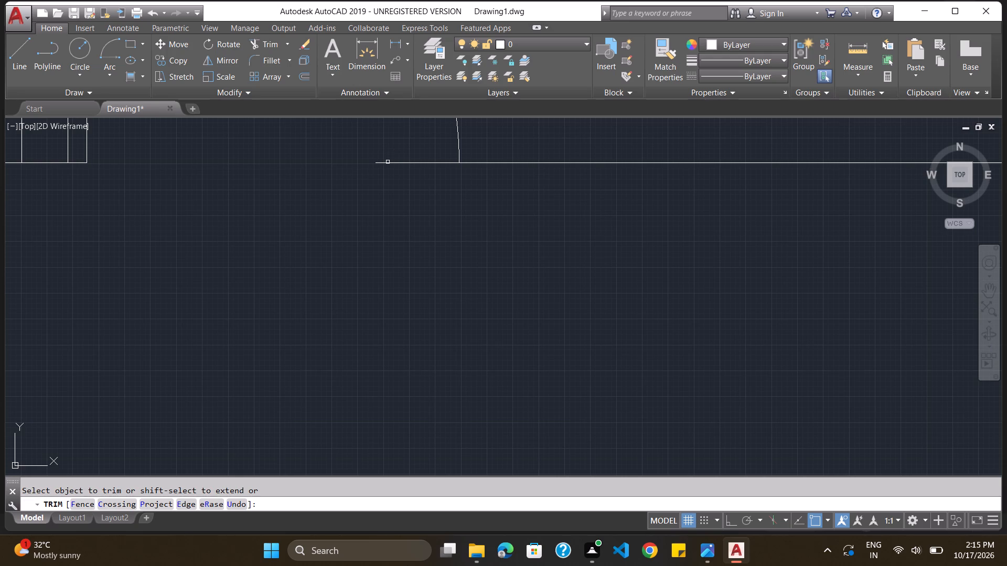
key("Escape")
left_click(388, 162)
key("Delete")
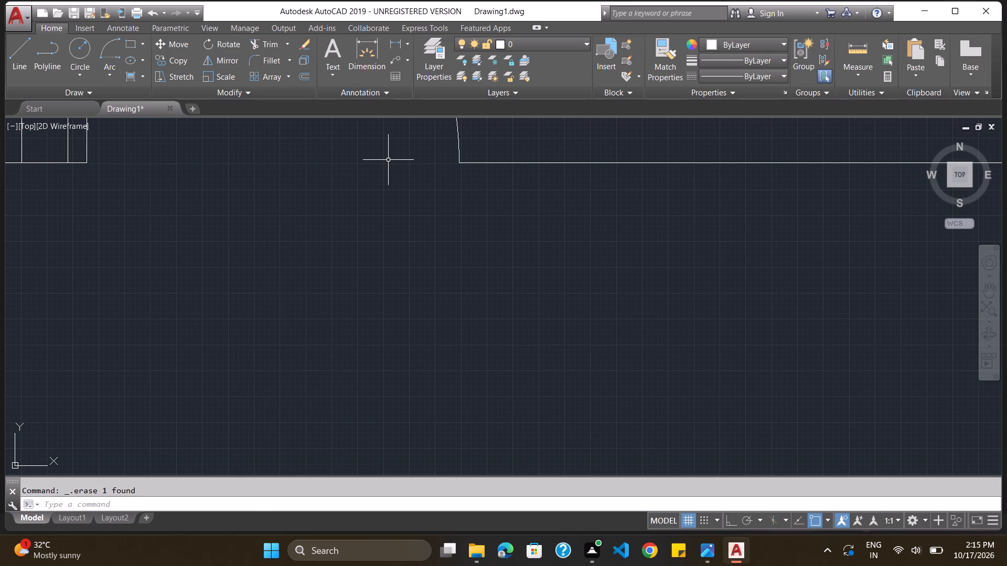
Extend the lower line of the wall above the small hall-side room eastward across its corner to the adjacent bedroom door arc.
scroll(432, 237, "down", 4)
scroll(309, 223, "up", 1)
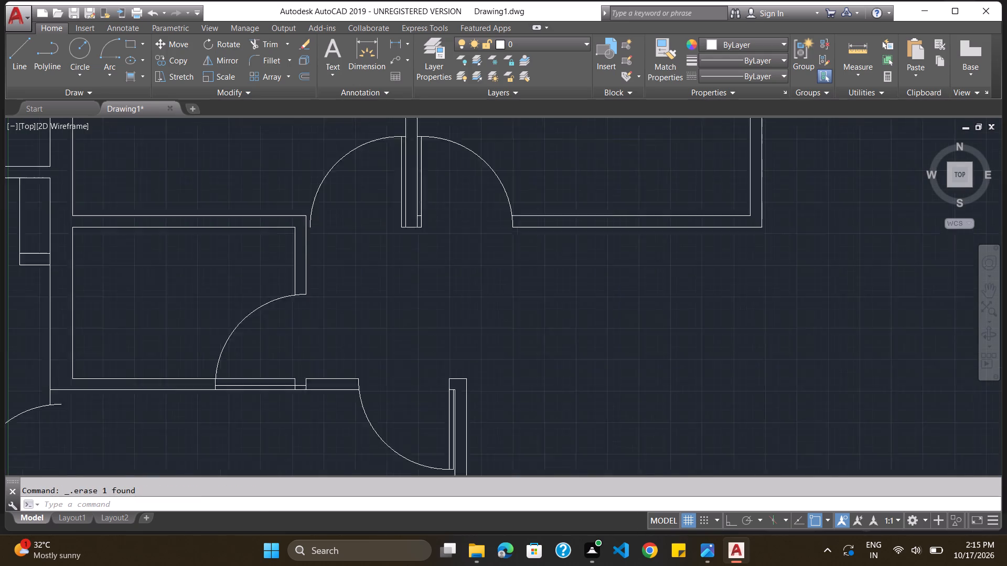
scroll(309, 223, "up", 2)
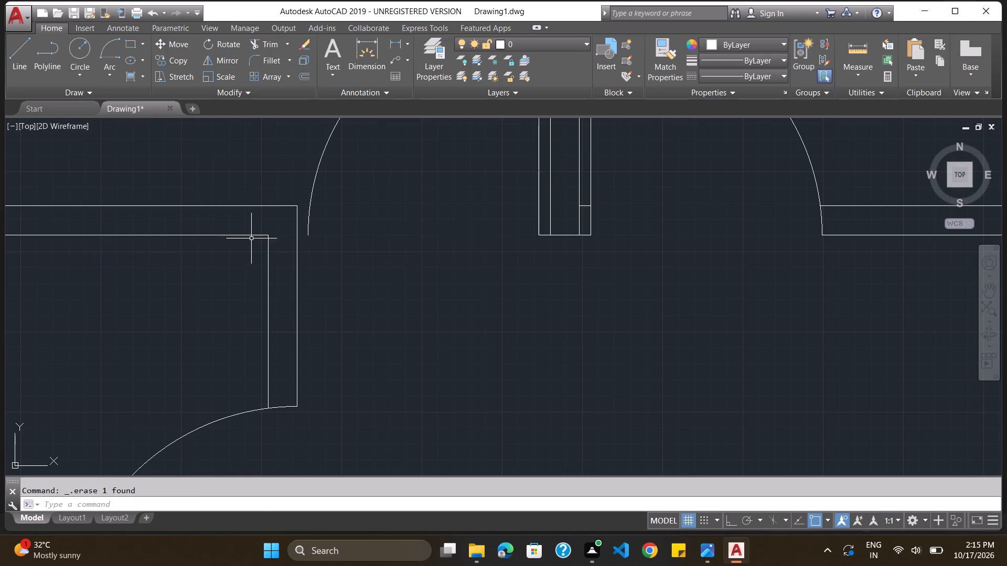
key("Escape")
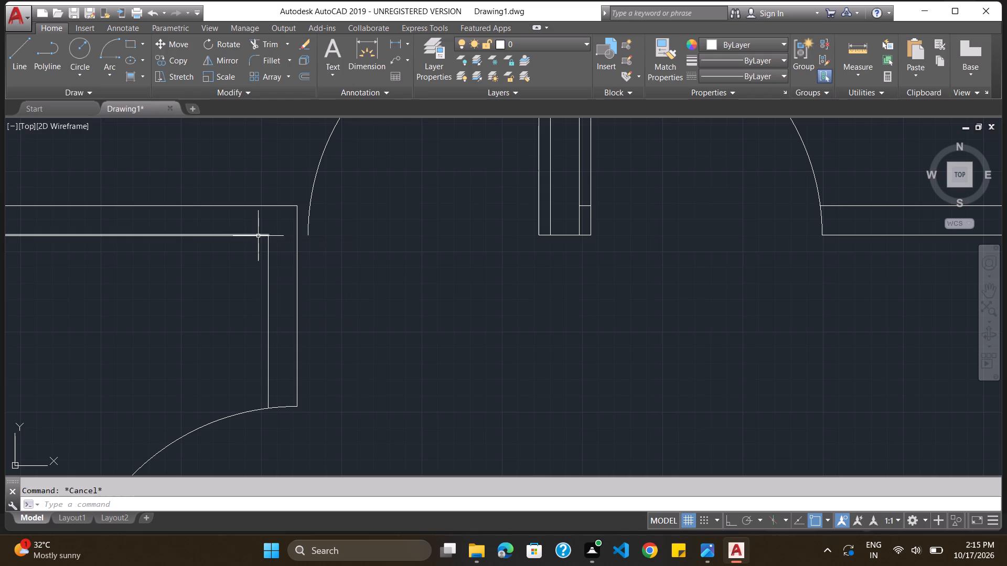
key("Escape")
type("trim")
key("Return")
key("Return")
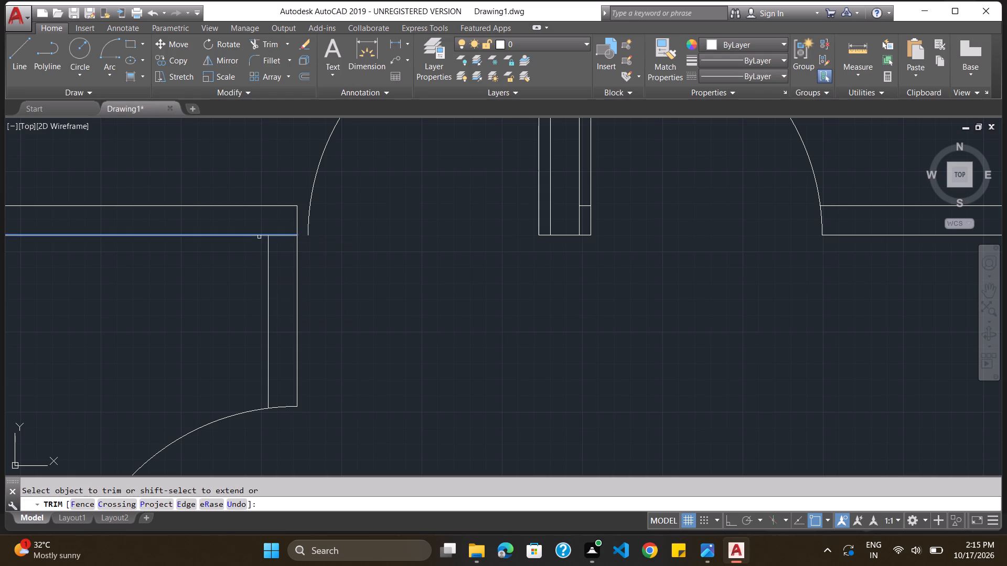
left_click(259, 237, "shift")
left_click(277, 236, "shift")
scroll(305, 254, "down", 2)
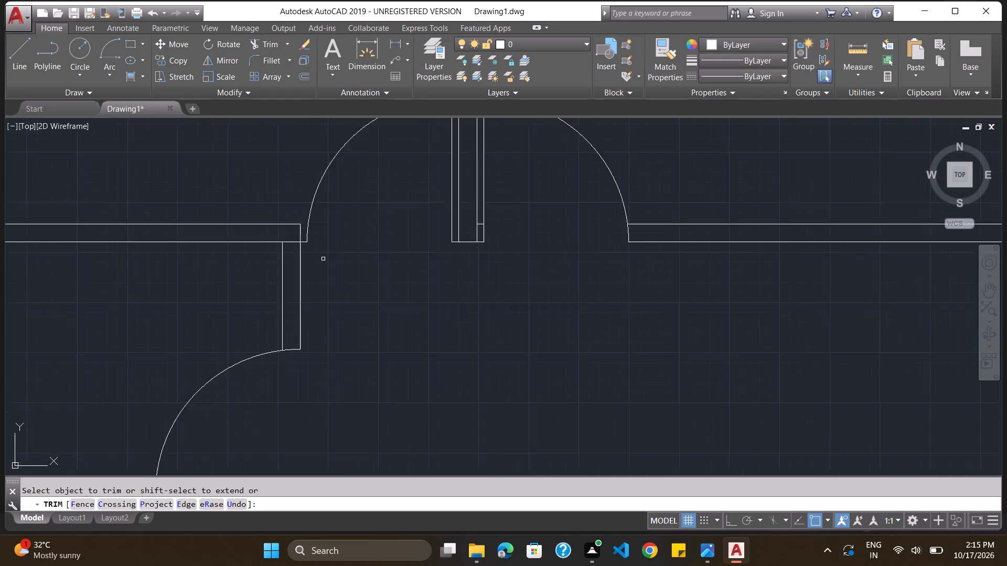
Extend the inner west wall line of the small northeast room up to its top wall line, closing the wall end.
scroll(324, 259, "down", 1)
scroll(499, 241, "down", 3)
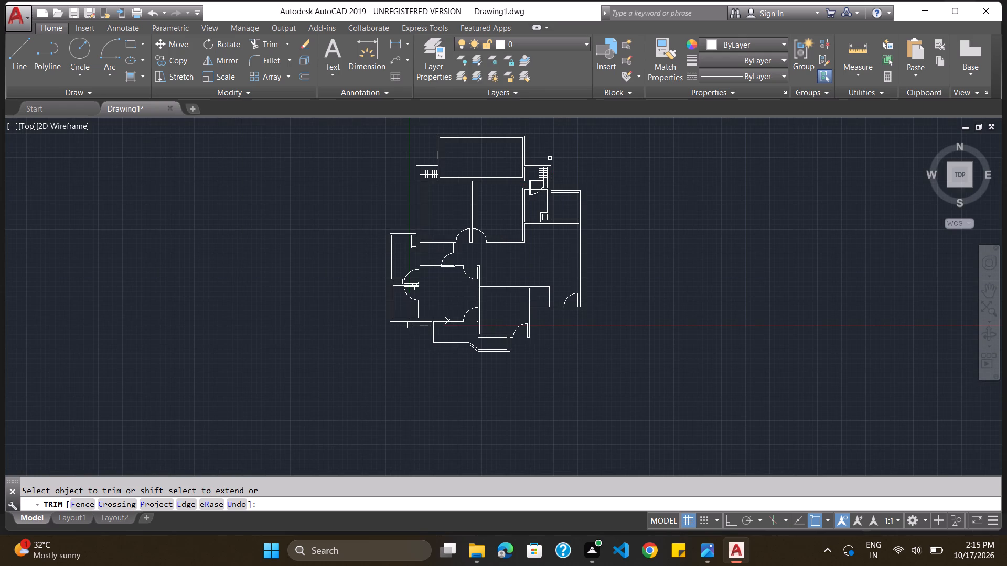
scroll(531, 138, "up", 3)
scroll(540, 335, "up", 1)
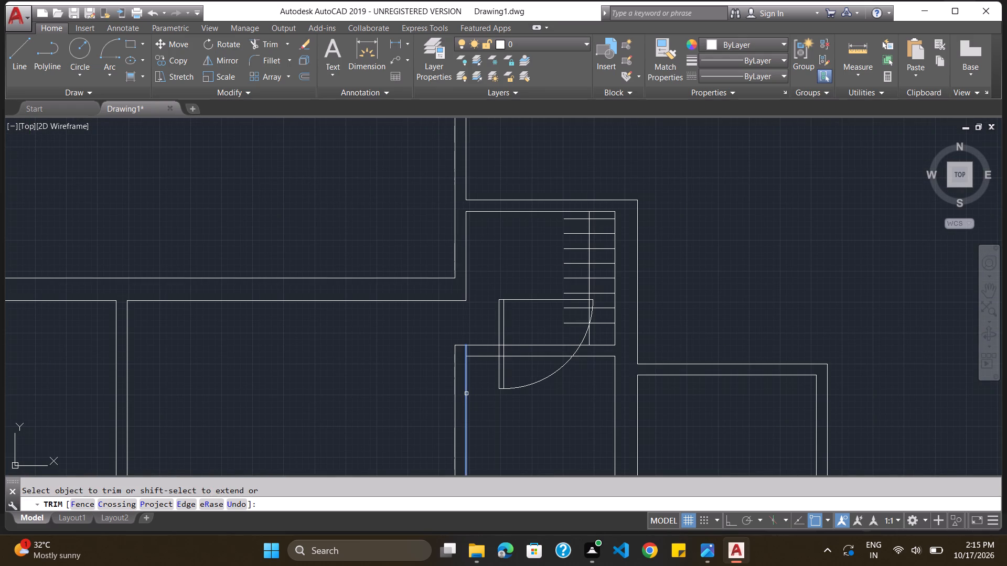
left_click(466, 394, "shift")
key("Escape")
Move the loose door near the northeast stairs so its upper hinge corner sits on the small room's inner northwest wall corner.
key("m")
key("Return")
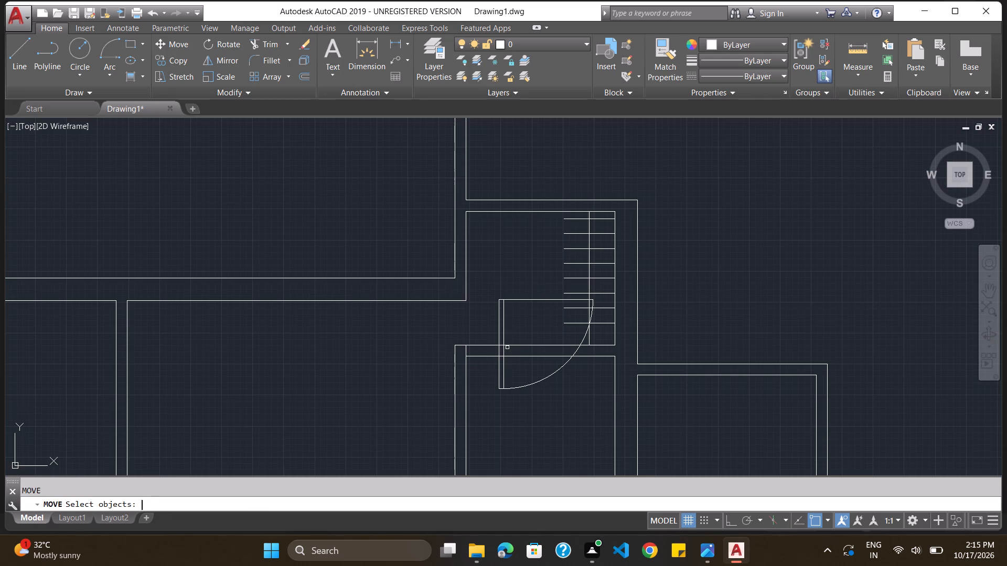
left_click(531, 300)
left_click(502, 314)
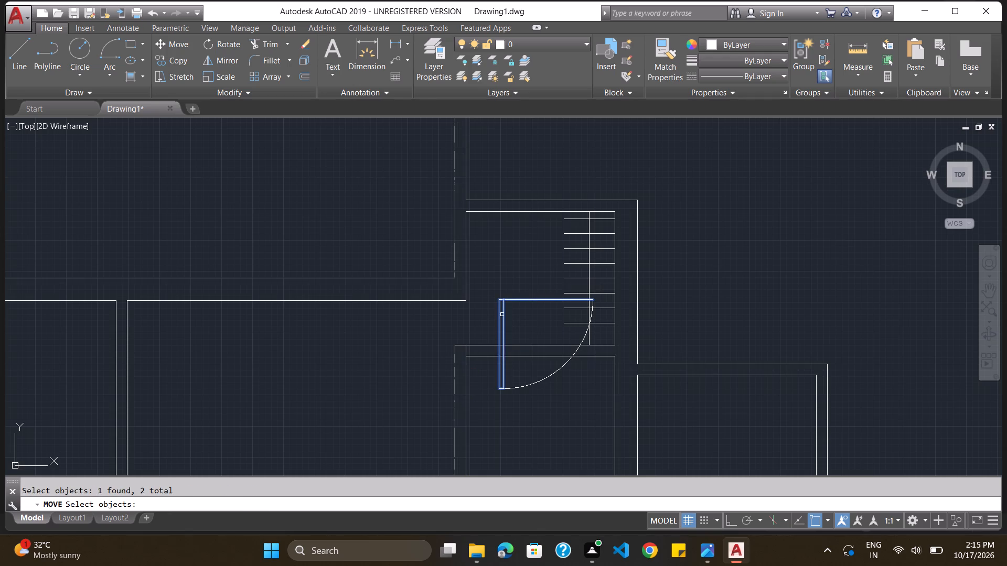
left_click(529, 384)
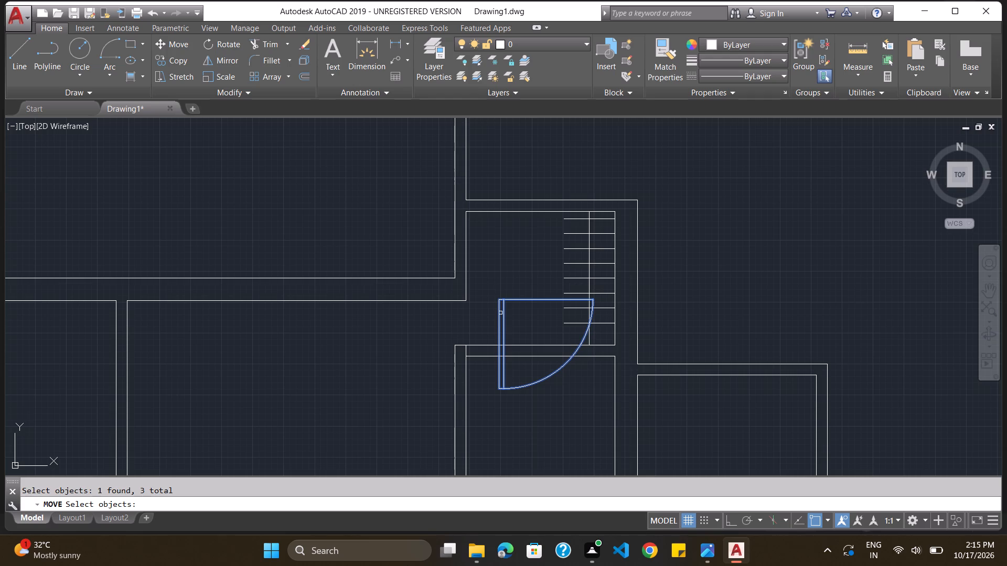
key("Return")
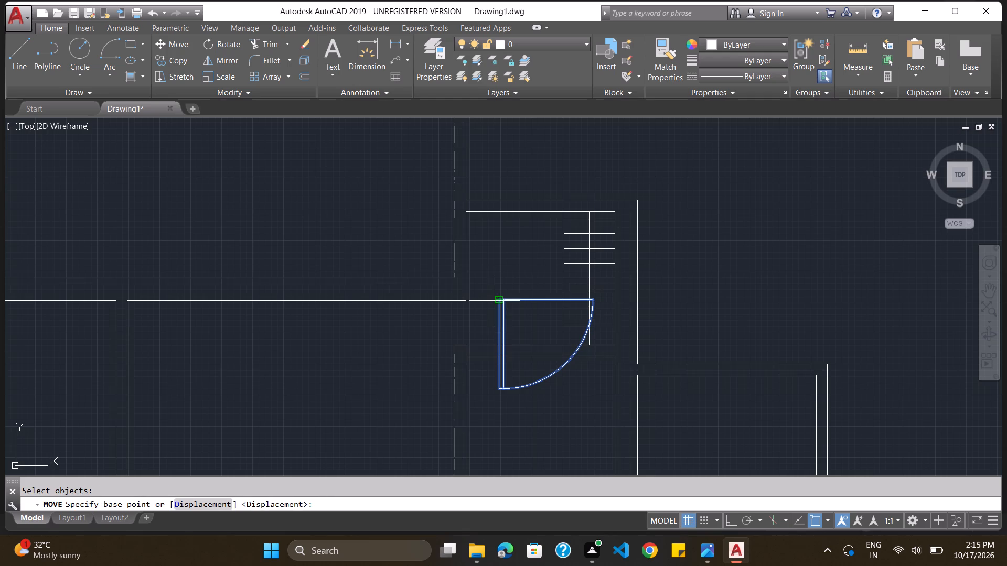
left_click(494, 301)
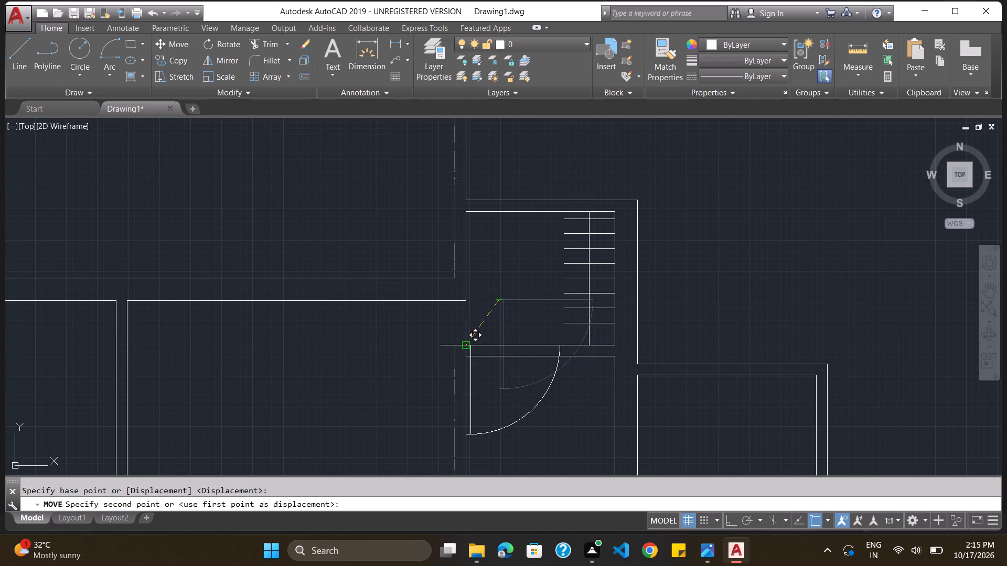
left_click(466, 345)
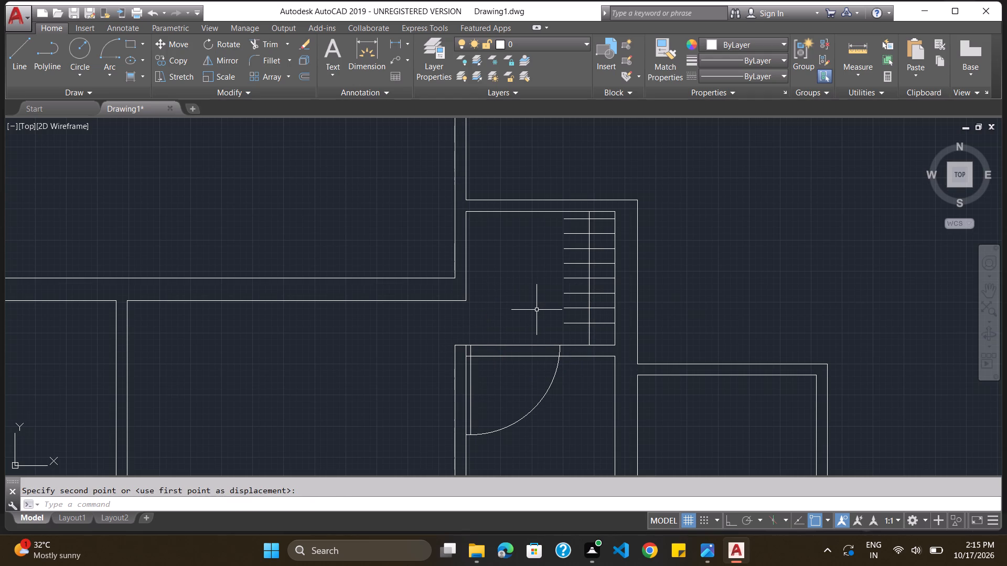
key("Escape")
Trim the lower horizontal wall line out of the relocated northeast door's opening.
type("trim")
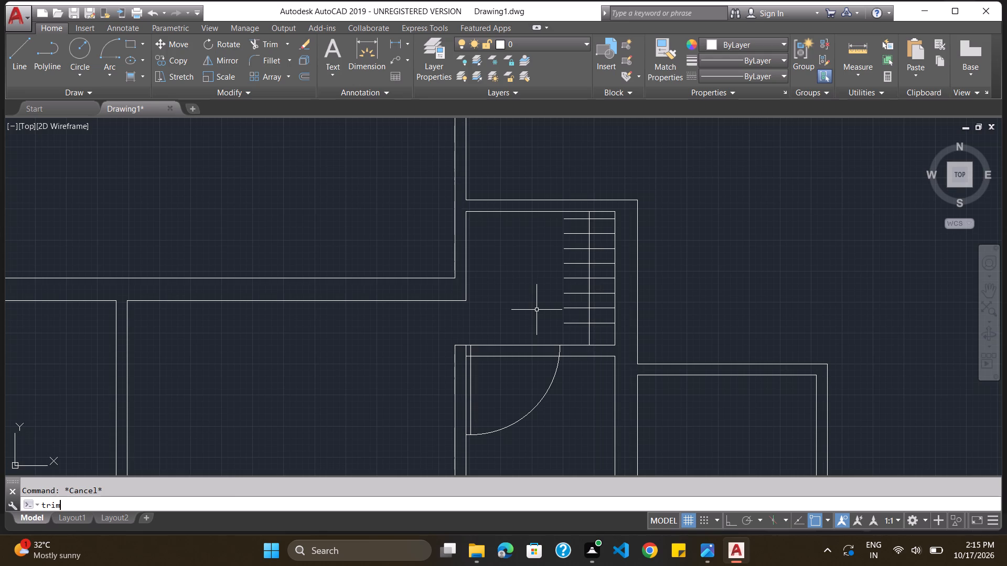
key("Return")
key("Return")
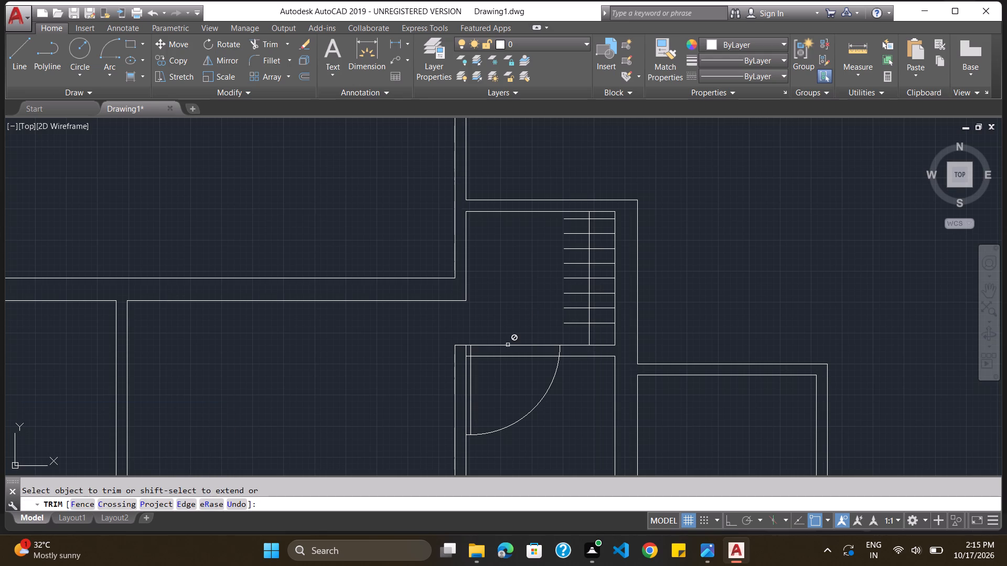
left_click(508, 344)
left_click(508, 356)
key("Escape")
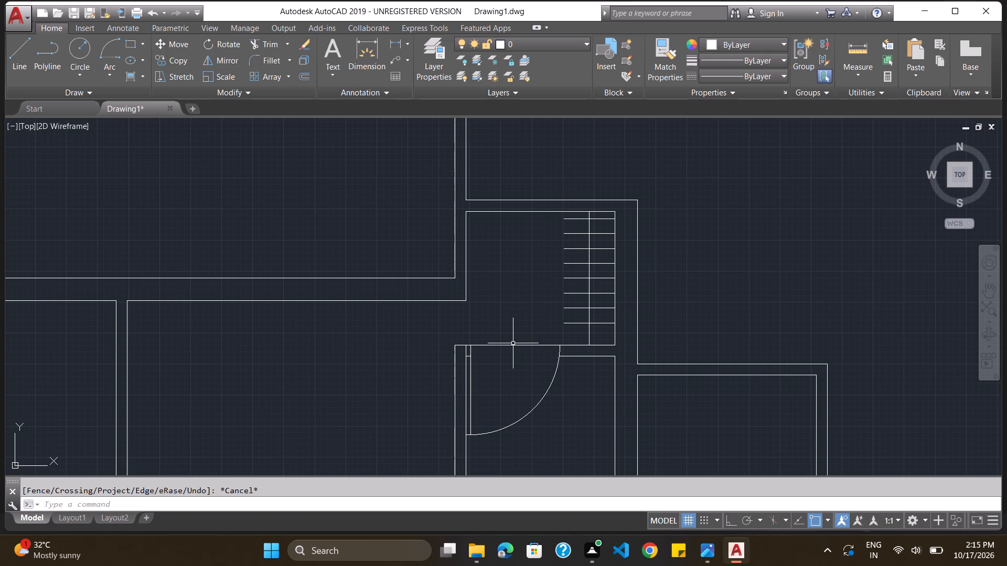
Delete the relocated door's own horizontal line lying across the top of its opening.
left_click(513, 344)
key("Delete")
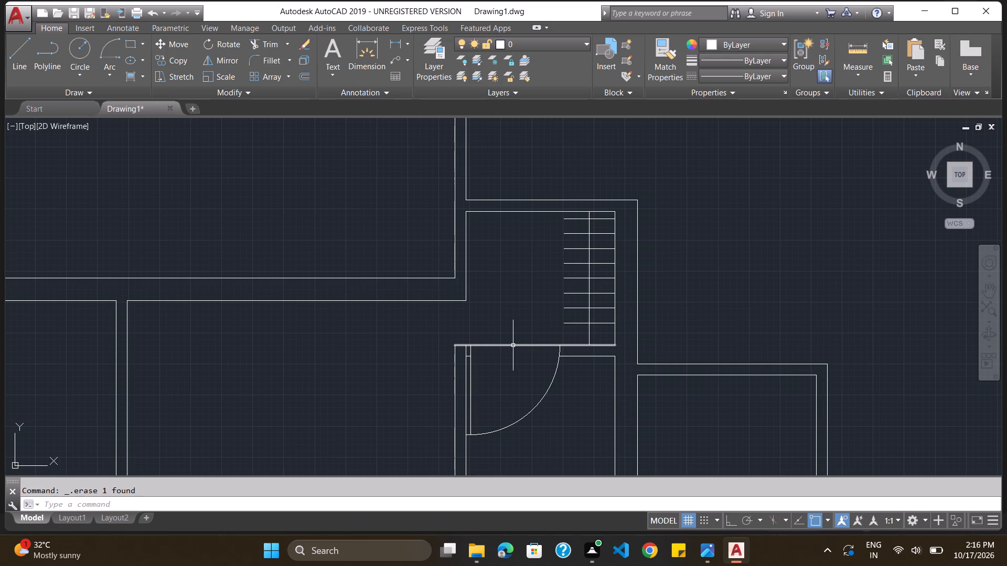
Trim the upper horizontal wall line out of the relocated northeast door's opening.
type("trim")
key("Return")
key("Return")
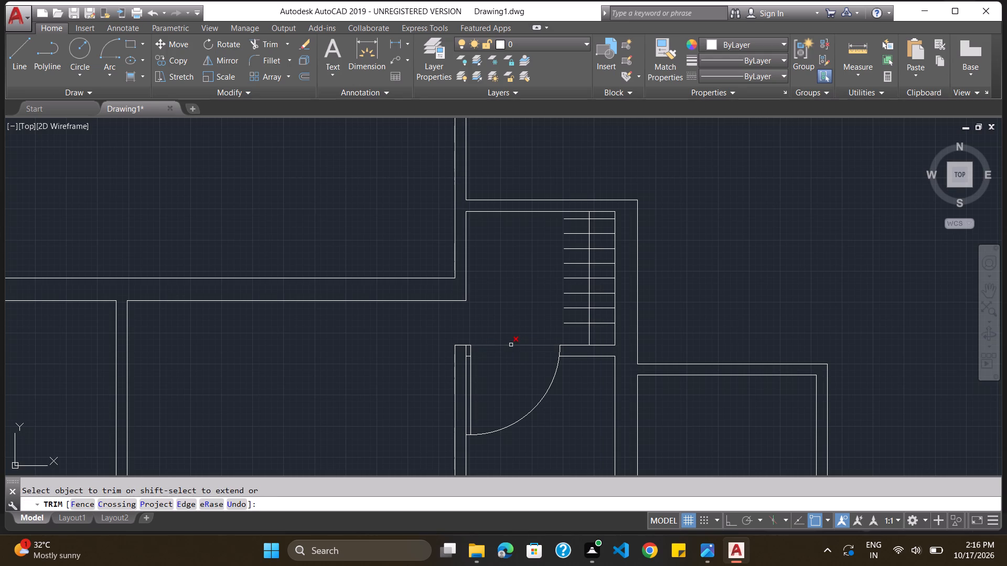
left_click(511, 345)
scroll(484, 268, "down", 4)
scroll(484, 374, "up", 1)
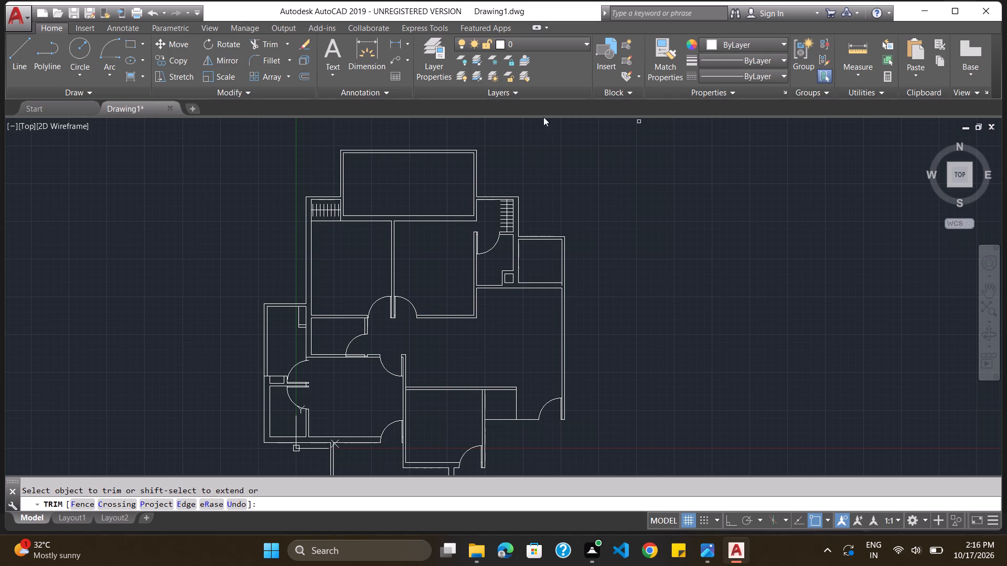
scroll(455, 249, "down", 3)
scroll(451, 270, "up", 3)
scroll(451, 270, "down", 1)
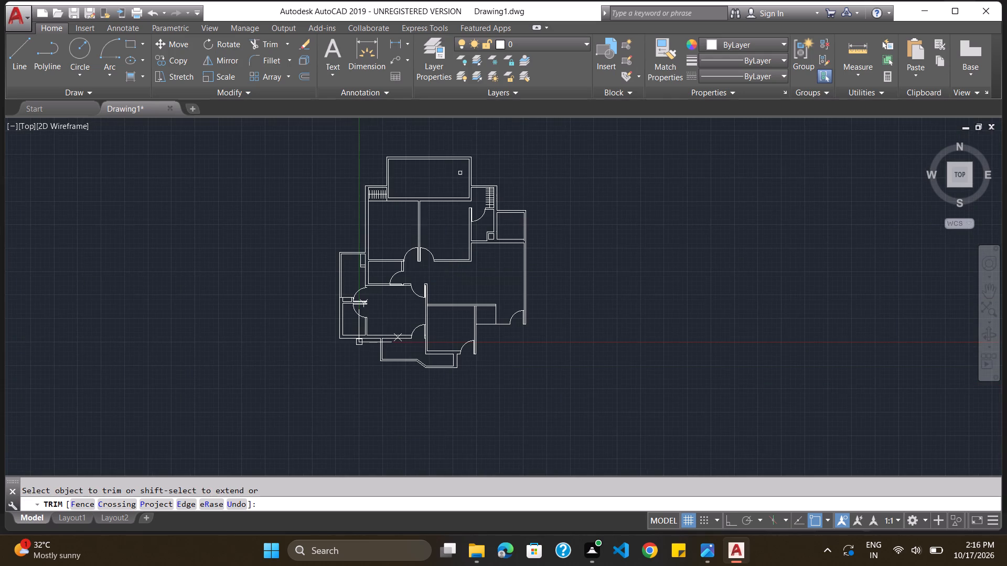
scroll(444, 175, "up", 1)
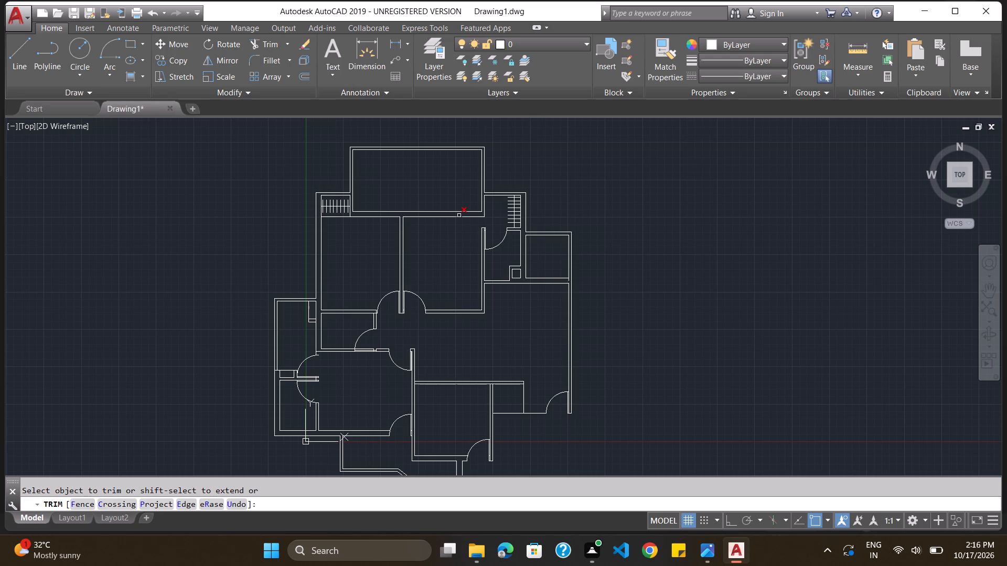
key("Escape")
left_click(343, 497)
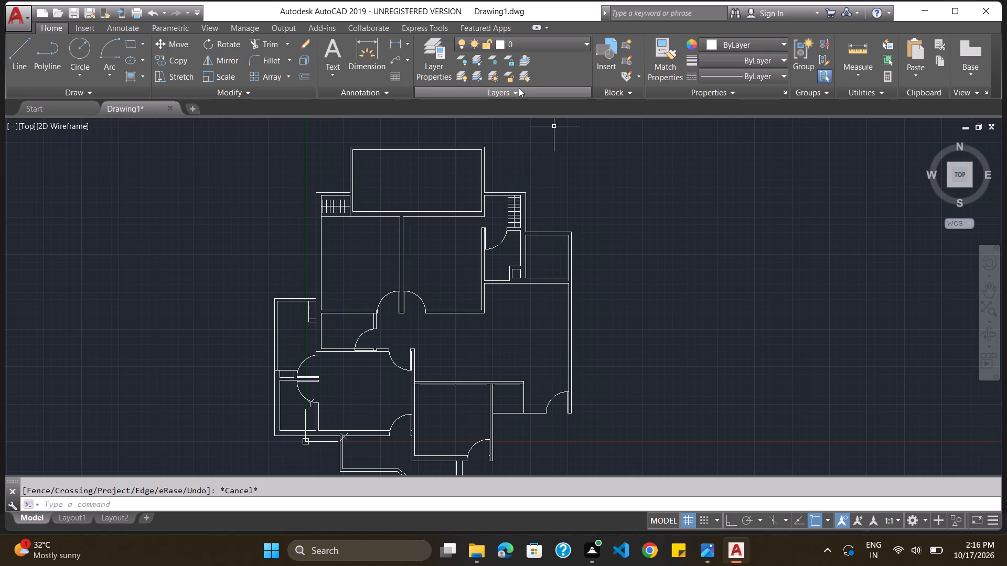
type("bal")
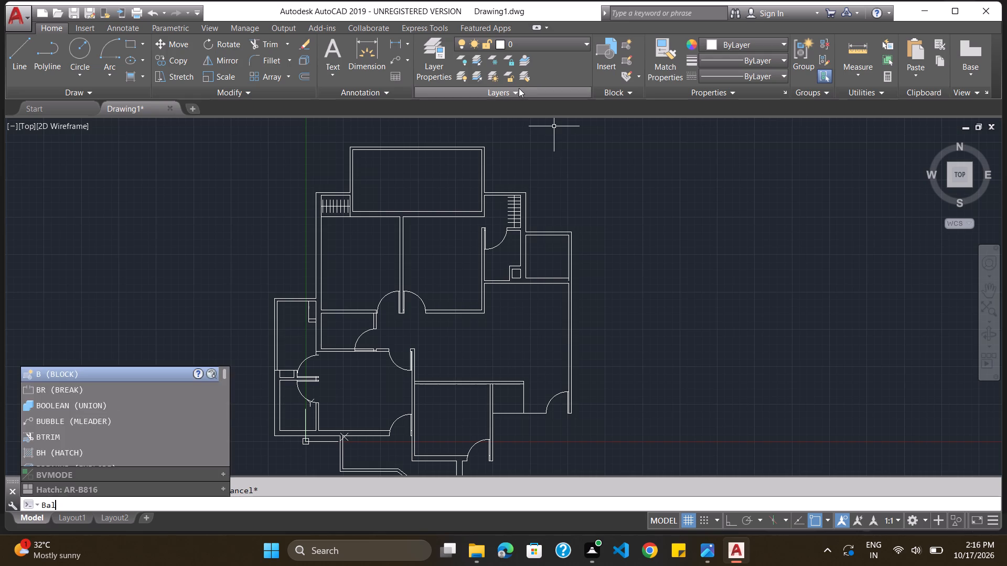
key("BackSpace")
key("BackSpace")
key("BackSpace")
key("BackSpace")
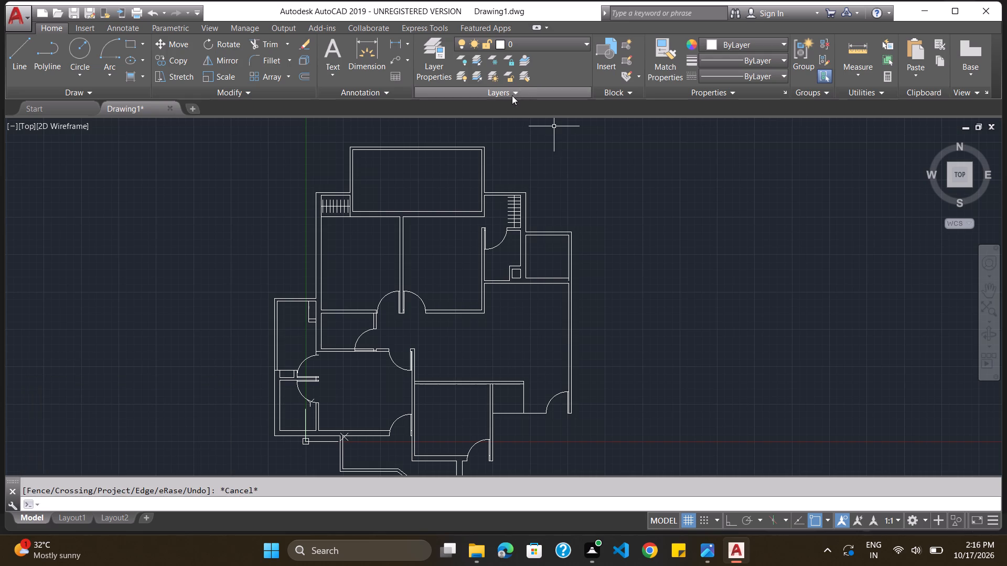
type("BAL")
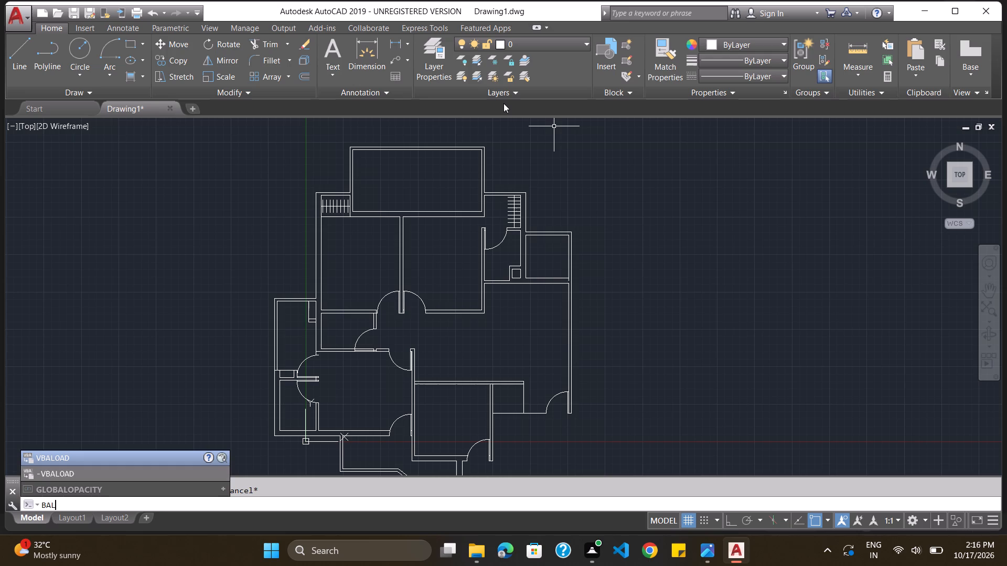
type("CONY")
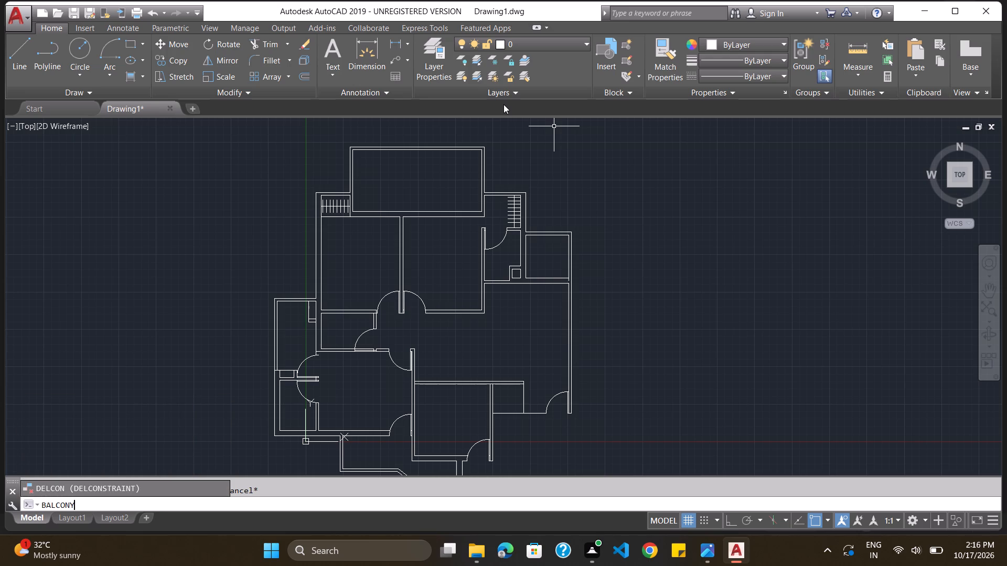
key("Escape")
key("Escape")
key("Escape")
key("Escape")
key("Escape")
Label the small east room BALCONY using single-line text with a height of 0.5' and a rotation of 0.
type("TEXT")
key("Return")
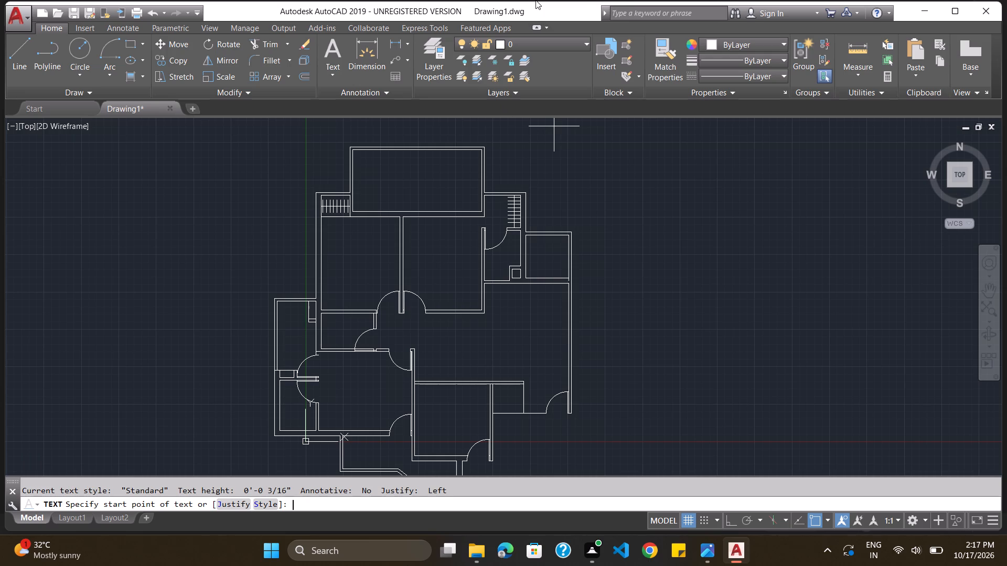
type("0.5")
key("apostrophe")
key("Return")
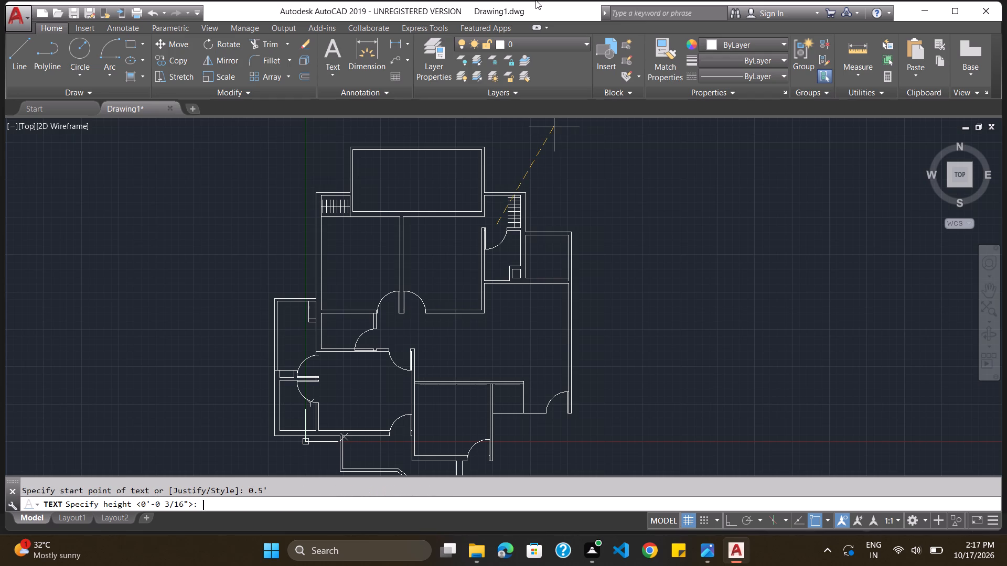
key("0")
key("Return")
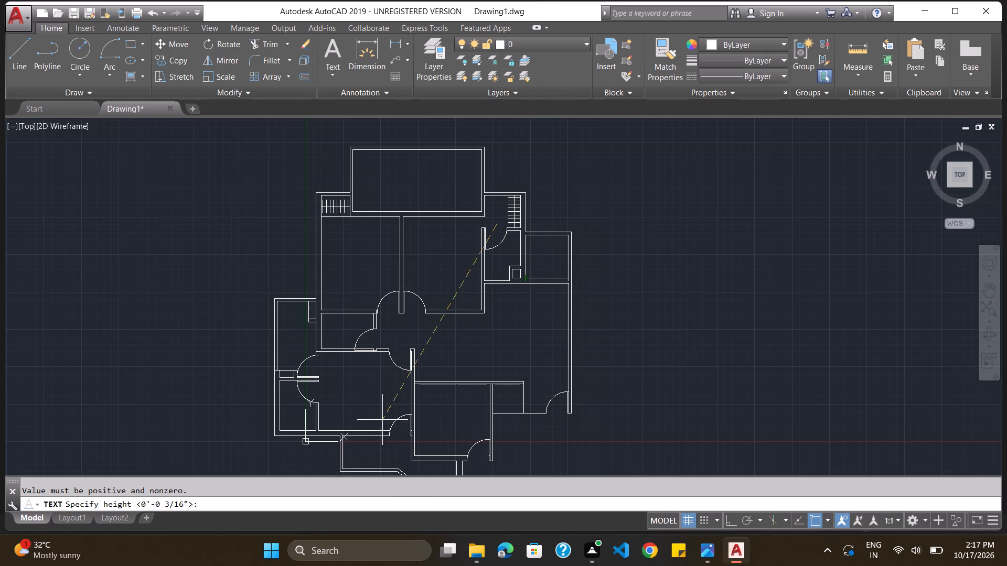
left_click(306, 506)
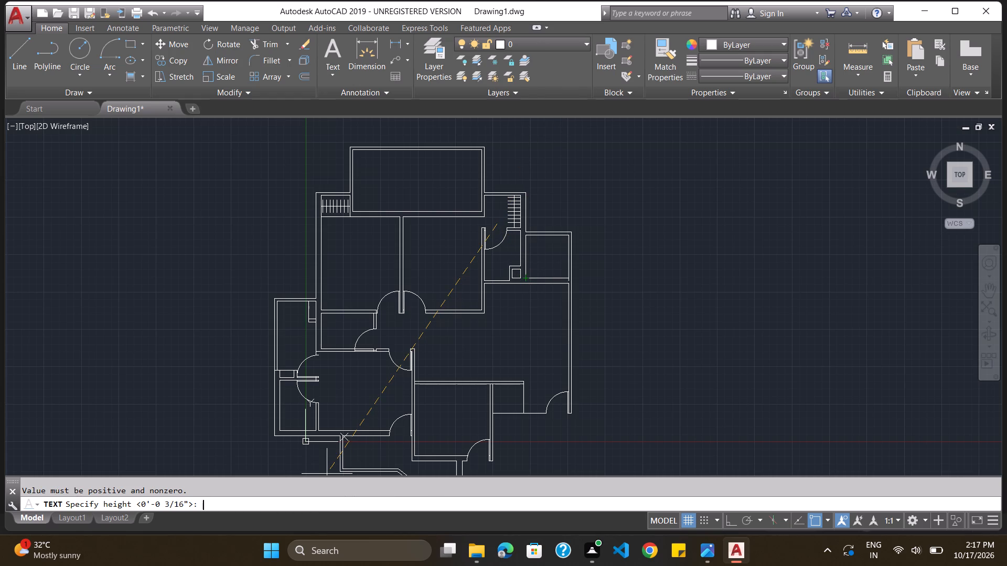
type("0.")
type("5'")
key("Return")
type("0.")
key("BackSpace")
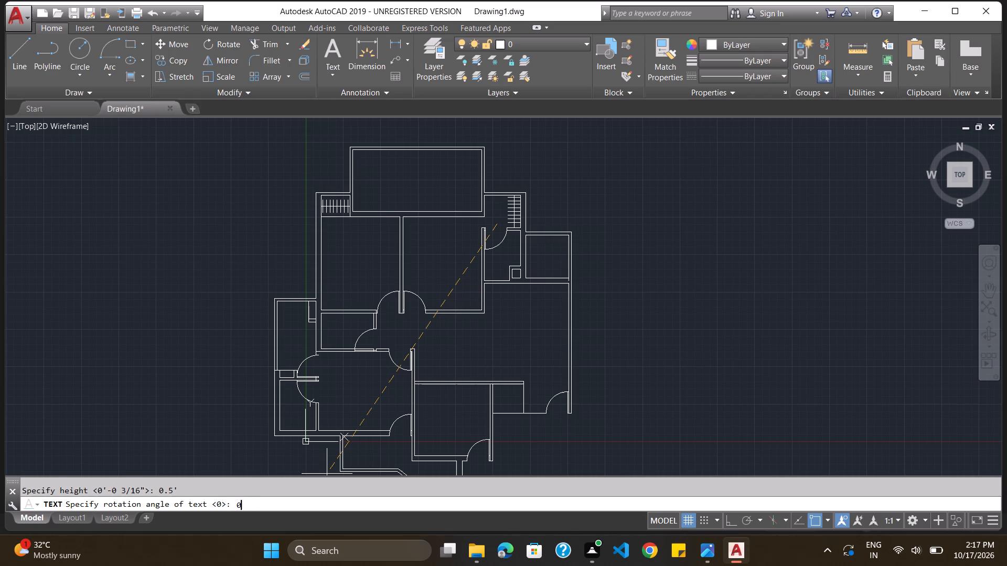
key("Return")
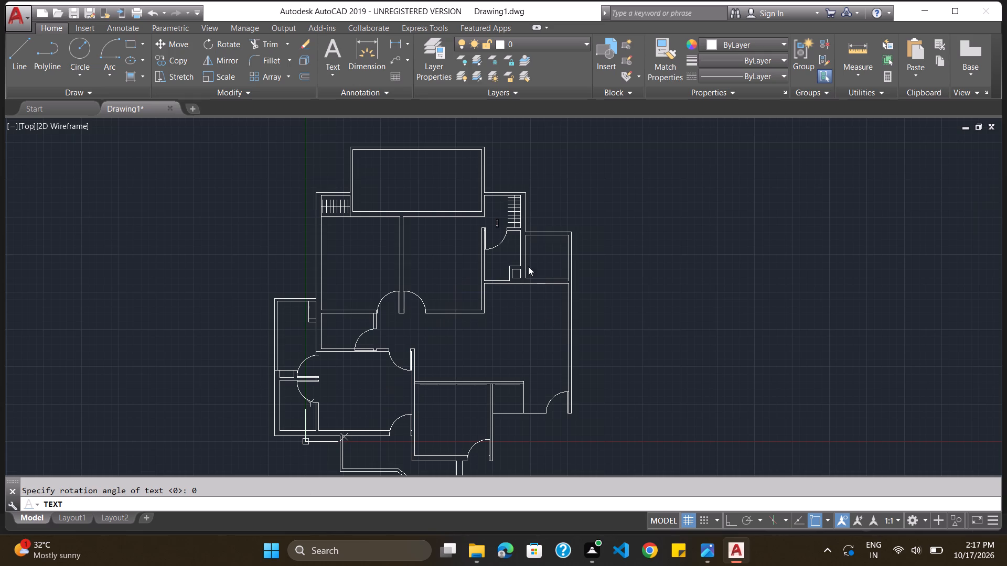
left_click(530, 253)
type("BAL")
type("CONY")
Label the small room west of the east balcony TOILET and the space beside the northeast stairs DRESS.
left_click(486, 270)
type("TOILET")
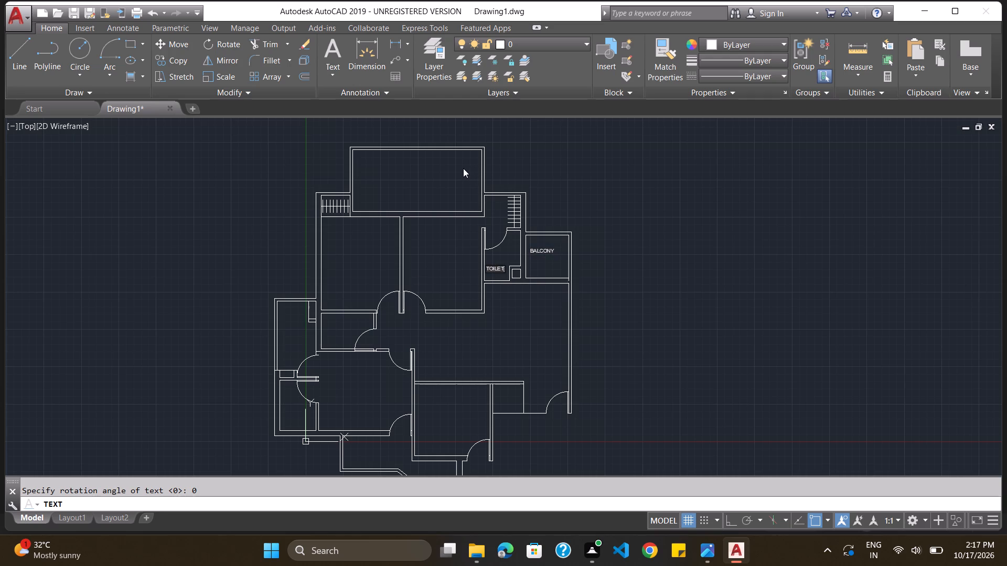
left_click(486, 214)
type("DE")
key("BackSpace")
type("RE")
type("SS")
Label the large room west of the dress area BEDROOM 1, near its north wall.
left_click(424, 232)
type("BEDROO")
key("m")
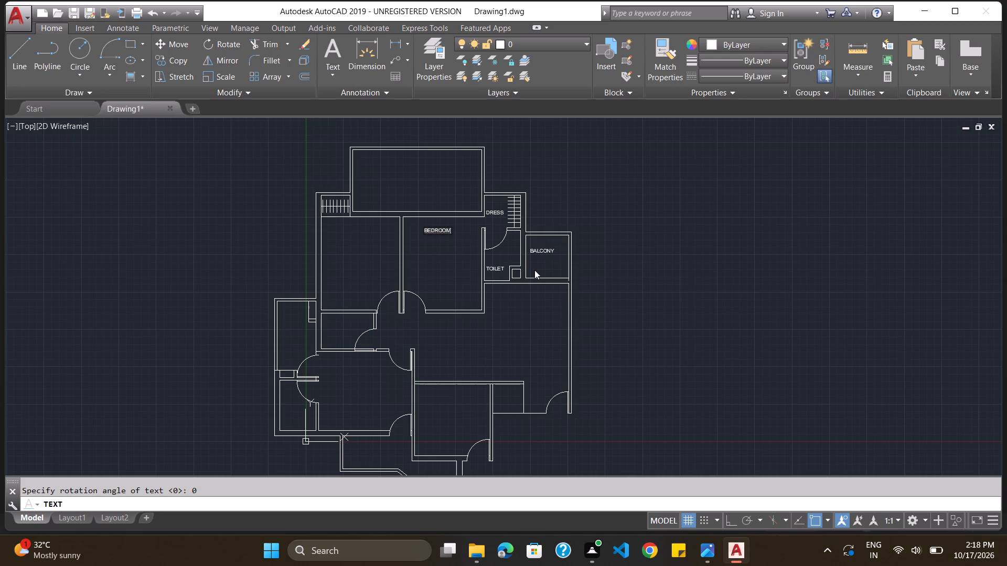
key("space")
type("1")
Label the large open area south of the east balcony DRAWING ROOM and its western part DINING.
left_click(498, 355)
type("DR")
type("AWING")
key("space")
type("ROOM")
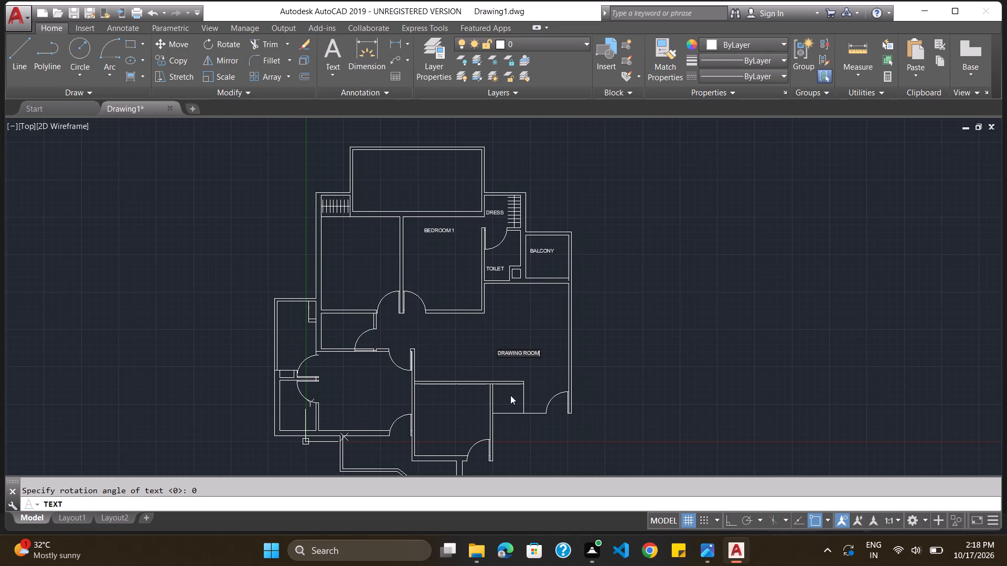
left_click(432, 358)
type("DIN")
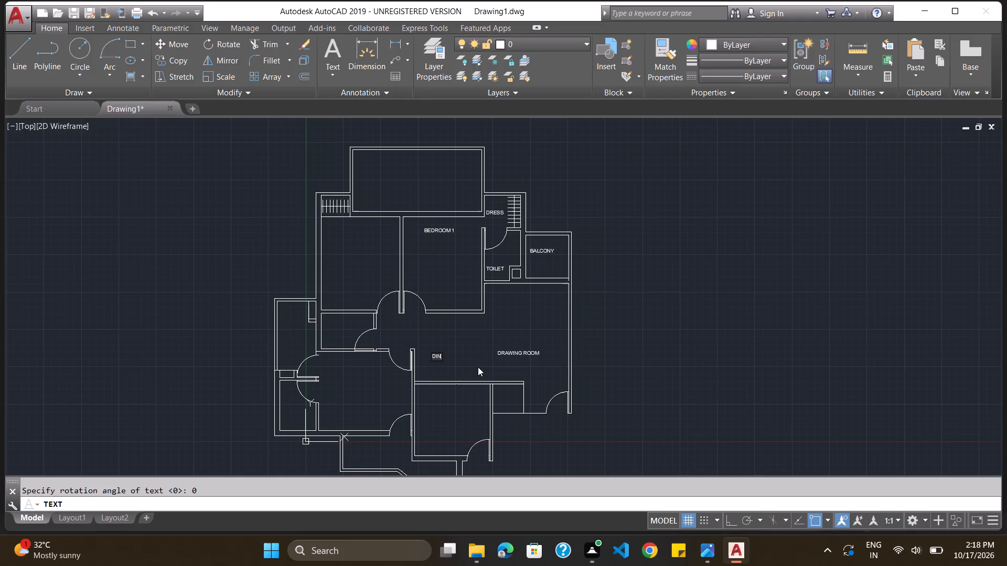
type("ING")
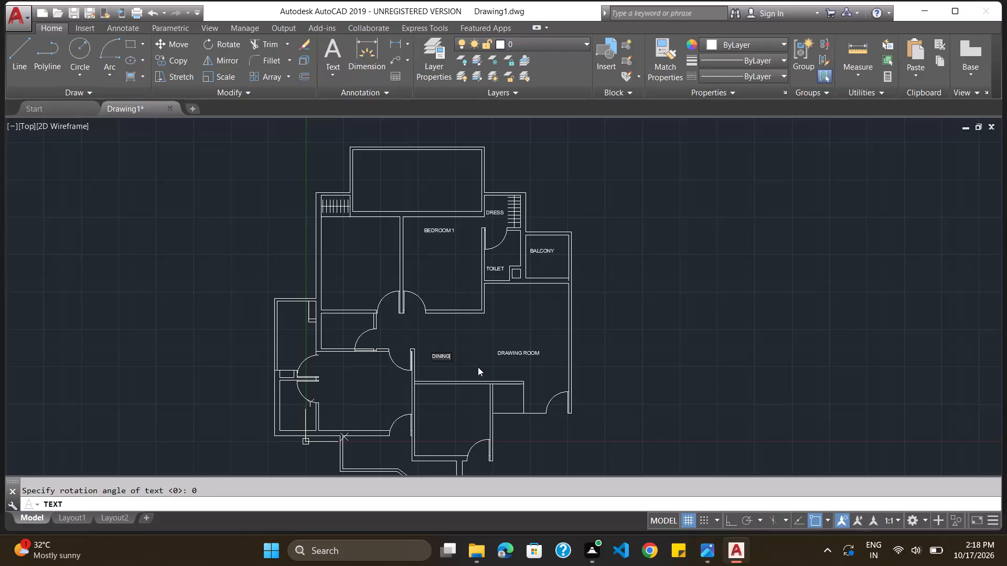
Label the small alcove south of the drawing room PUJA/STORE and the room directly west of it KITCHEN.
left_click(497, 398)
type("PUJA")
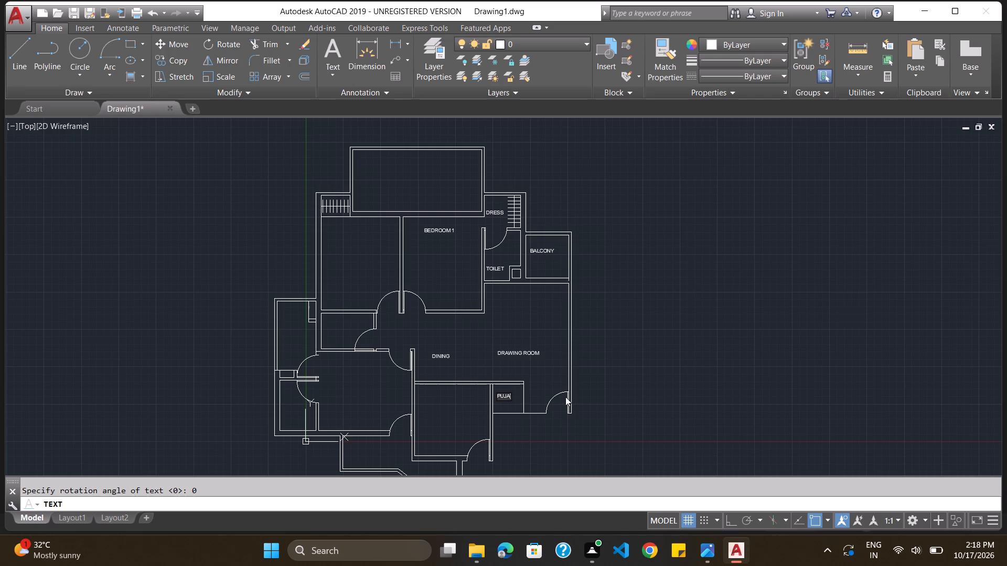
type("/STORE")
left_click(429, 420)
type("KITCHEN")
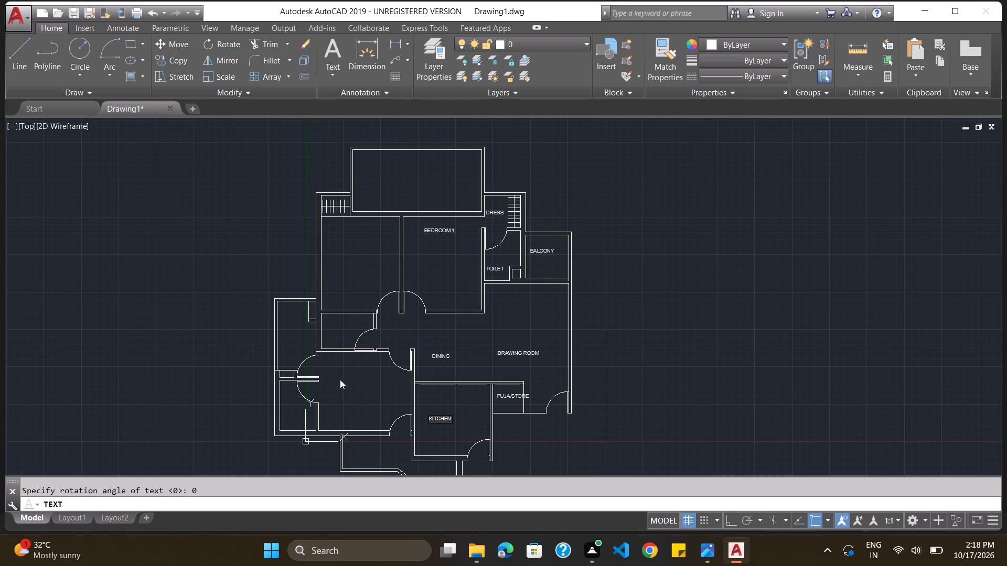
Label the large southwest room west of the kitchen BEDROOM.
left_click(338, 377)
type("BEDROO")
key("m")
Label the angled space south of the southwest bedroom BALCONY and the small room at the southwest corner TOILET.
scroll(401, 447, "down", 1)
scroll(399, 469, "up", 2)
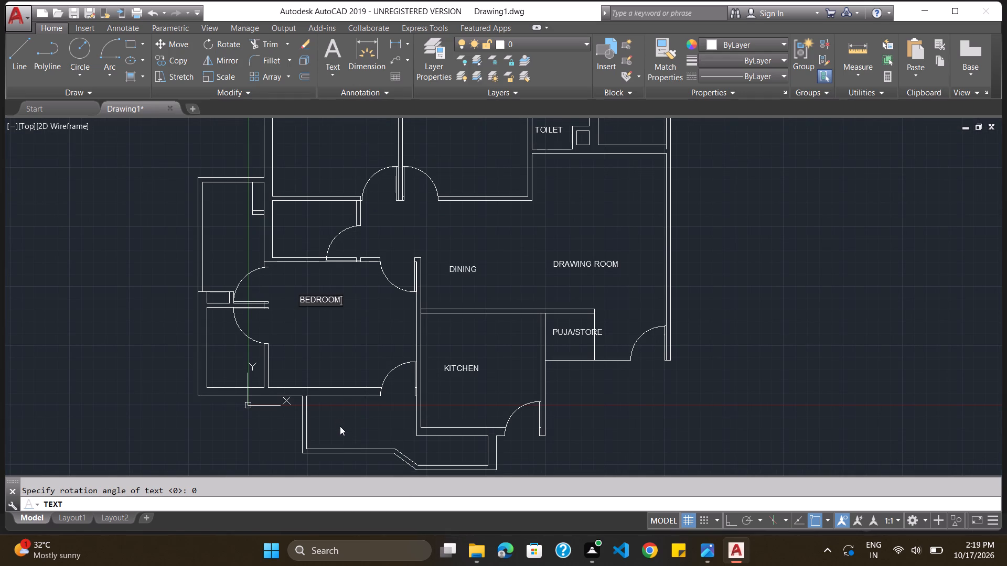
left_click(340, 426)
type("BALCON")
key("y")
left_click(218, 369)
type("TOILET")
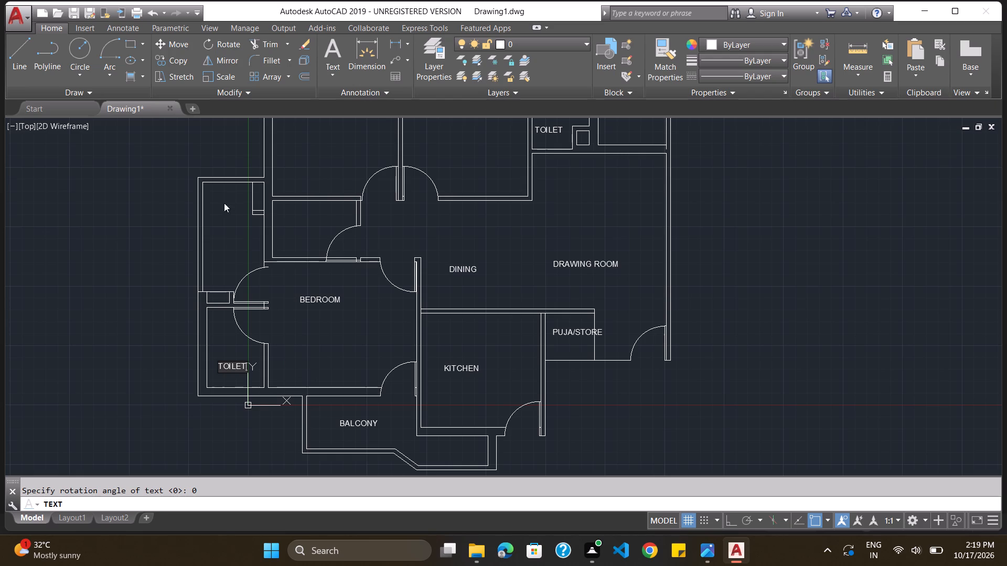
Label the narrow space north of the southwest toilet, at the plan's west edge, BALCONY.
left_click(212, 245)
type("BAL")
type("CONY")
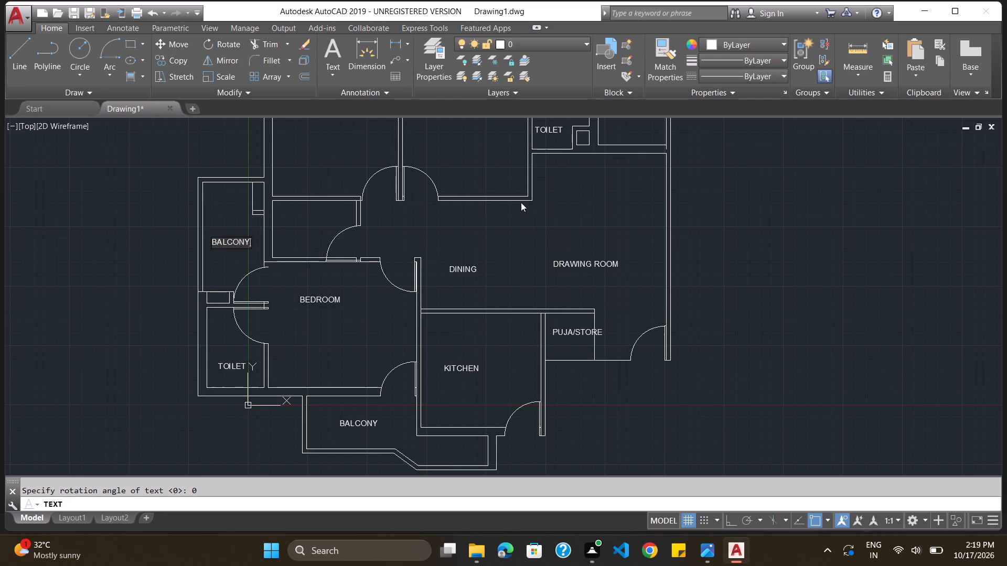
Label the large room directly west of BEDROOM 1 BEDROOM and finish the text placement.
scroll(470, 243, "down", 2)
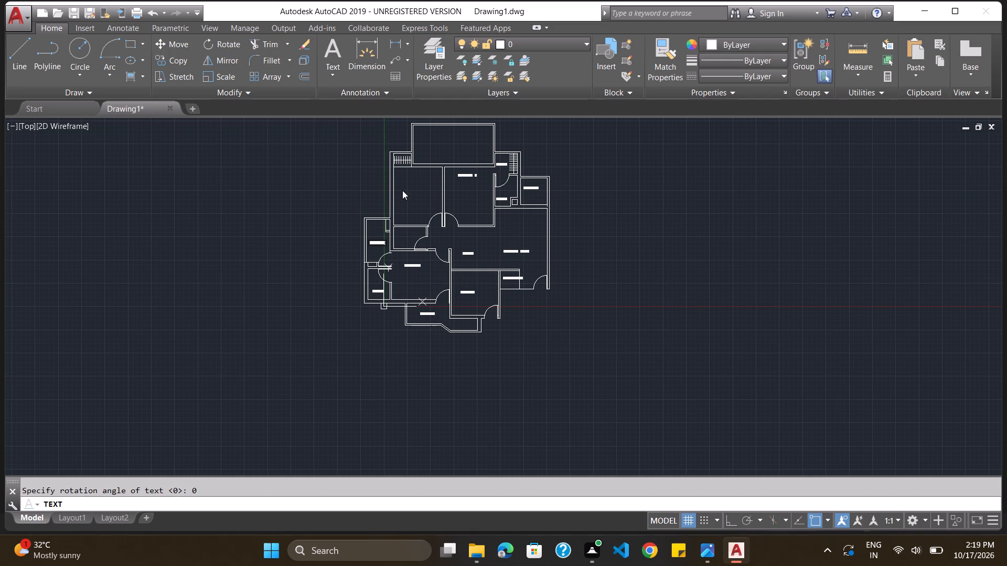
left_click(403, 183)
key("b")
type("EDT")
key("BackSpace")
type("RO")
key("o")
key("m")
scroll(459, 217, "up", 1)
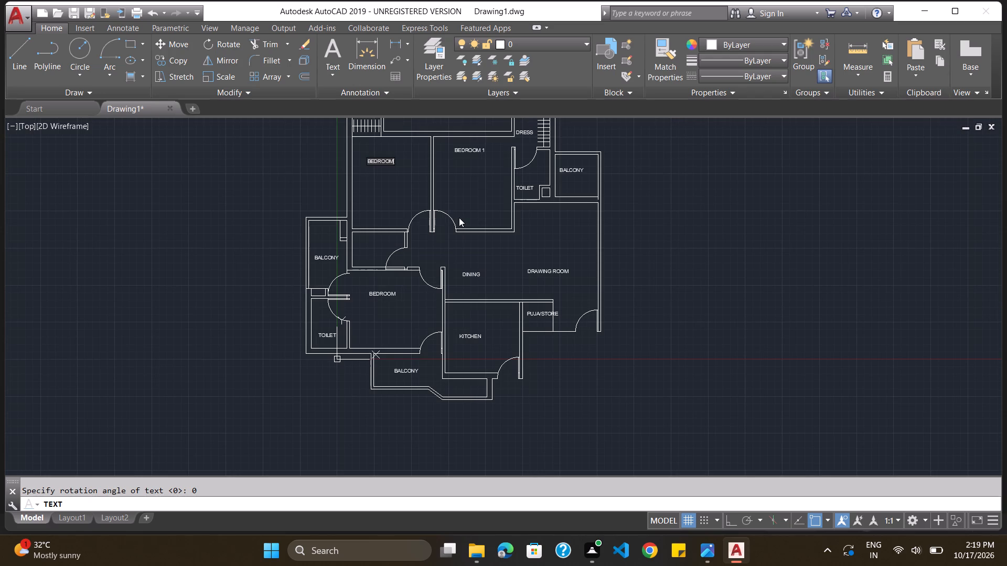
left_click(541, 312)
key("Return")
key("Return")
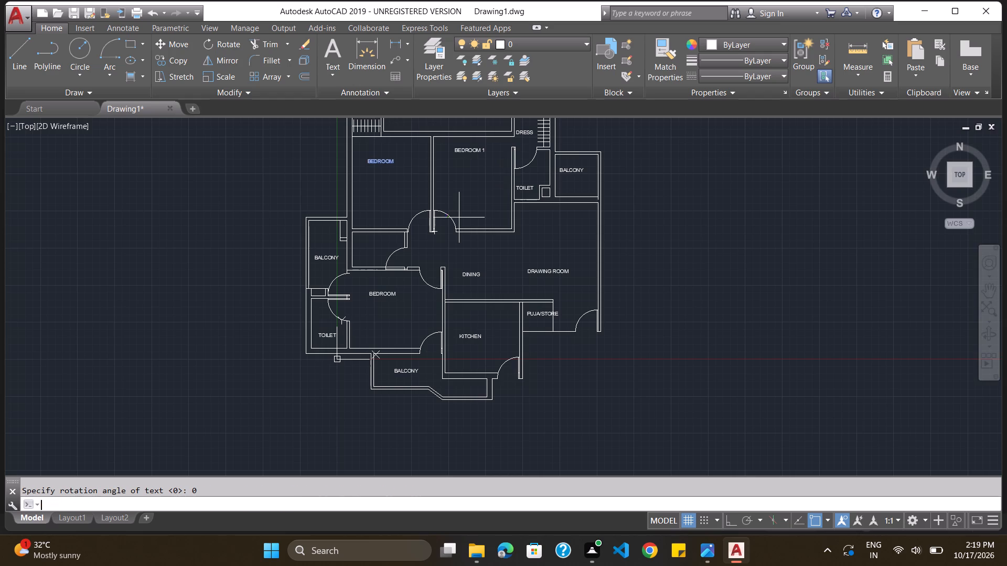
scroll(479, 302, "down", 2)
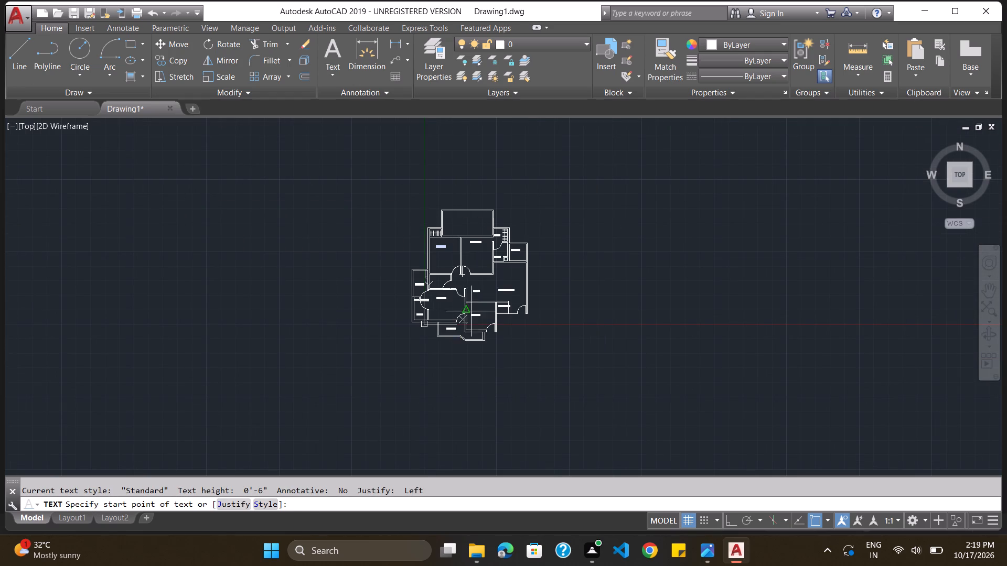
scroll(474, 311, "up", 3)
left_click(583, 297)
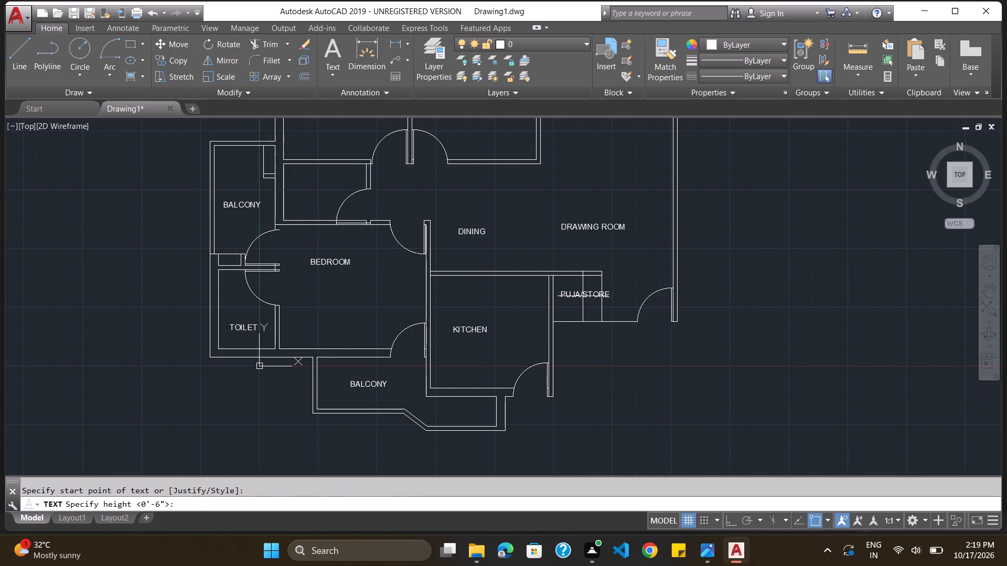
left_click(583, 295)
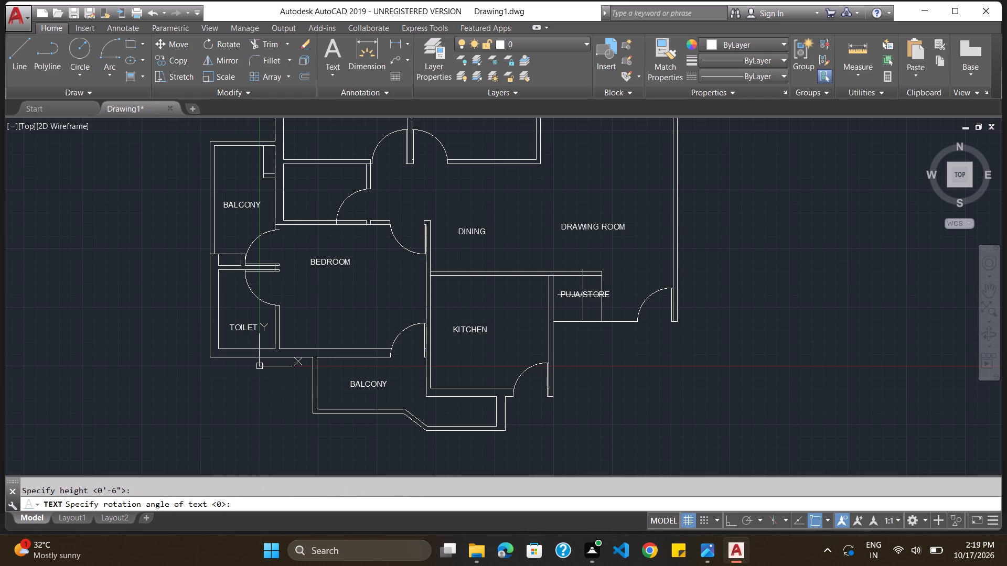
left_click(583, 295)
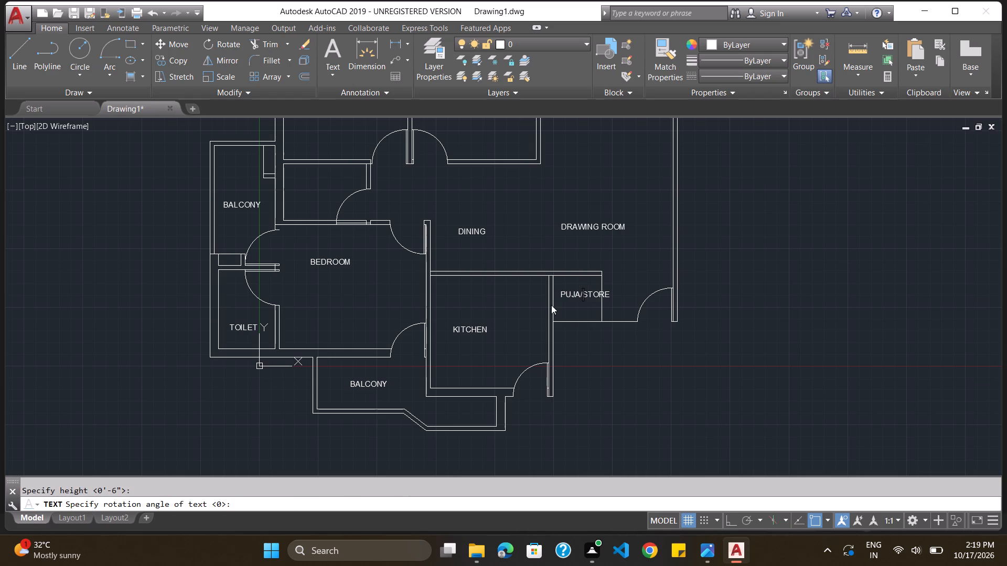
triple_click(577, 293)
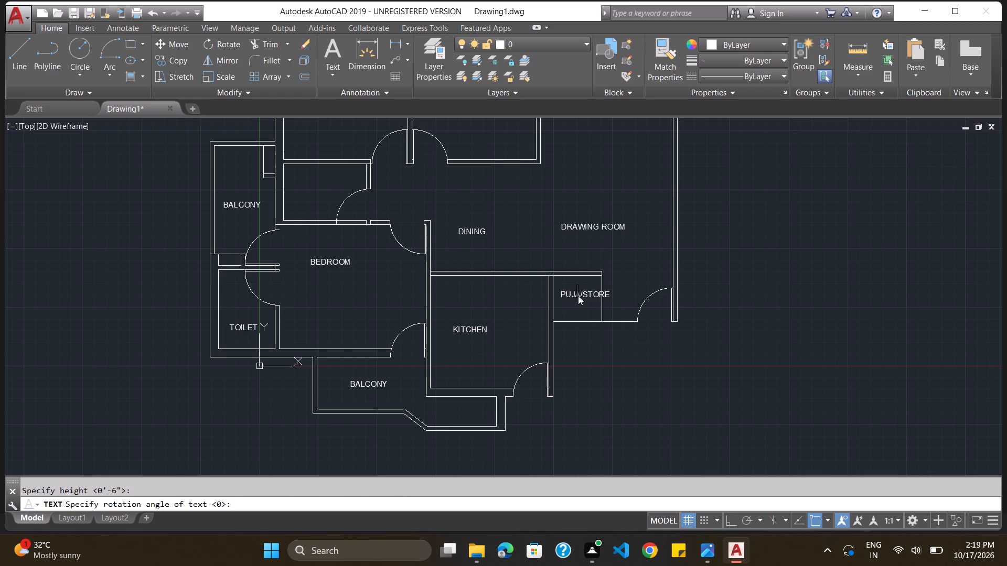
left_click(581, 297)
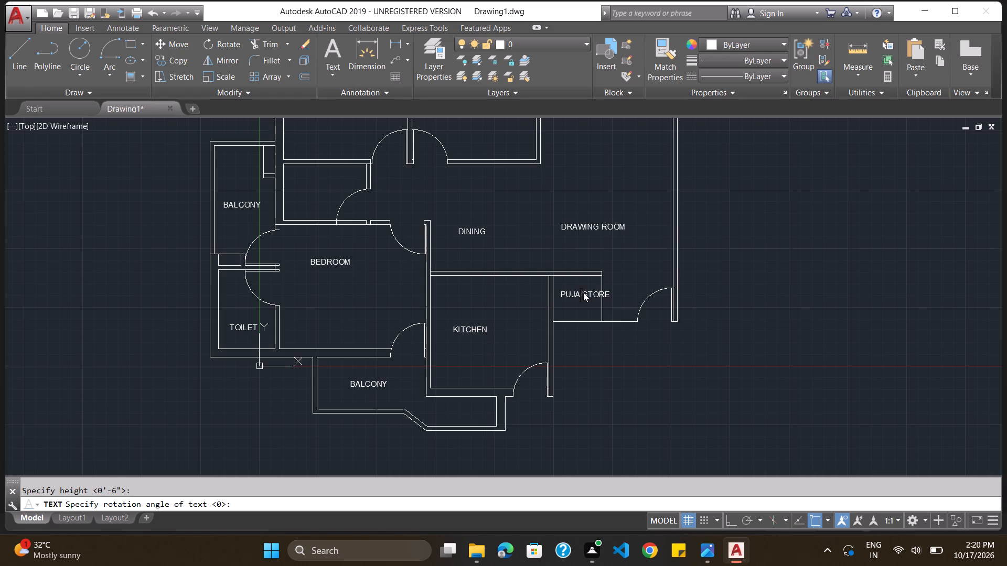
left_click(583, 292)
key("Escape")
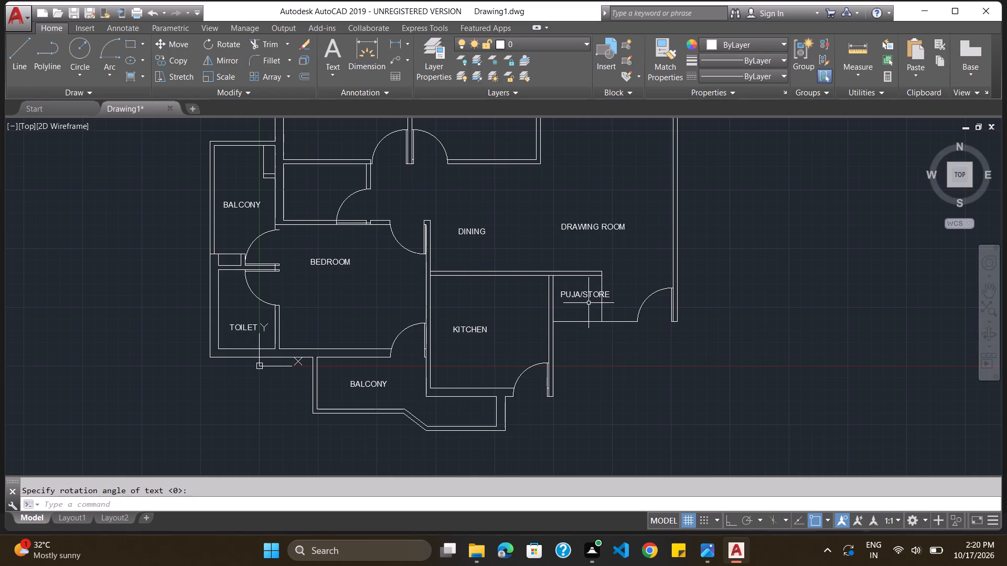
Edit the PUJA/STORE label in the alcove east of the kitchen to read PUJASTORE.
left_click(583, 294)
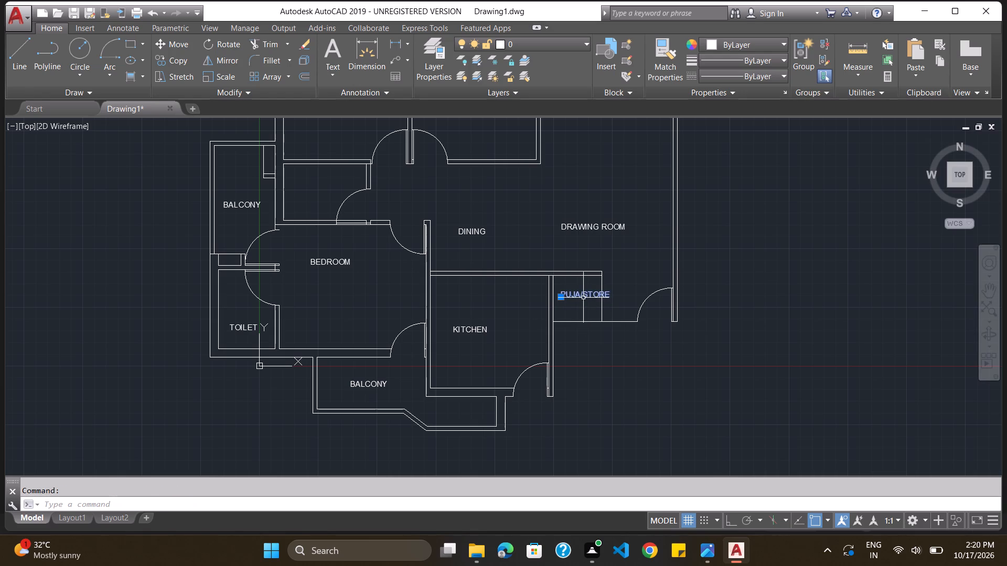
key("e")
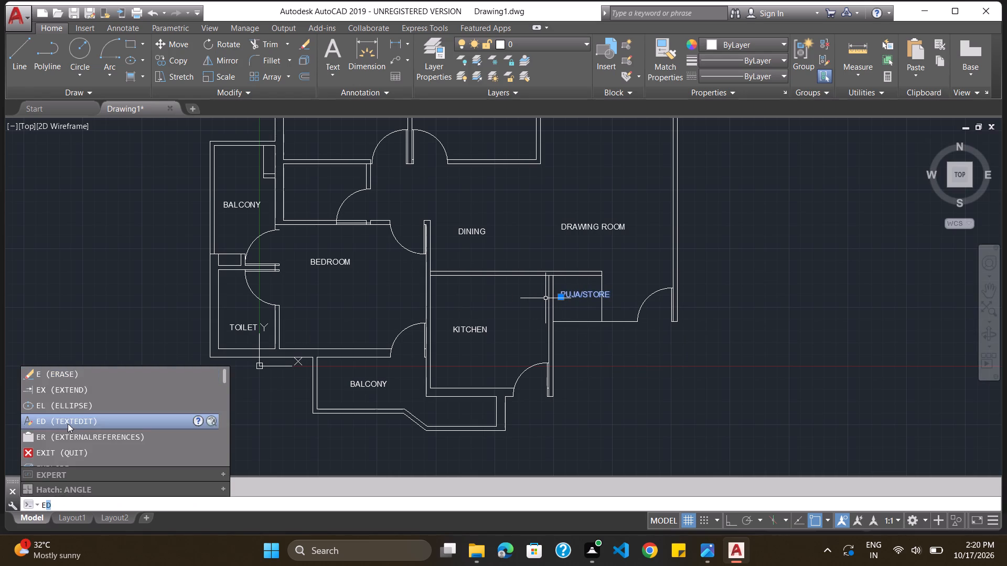
left_click(68, 423)
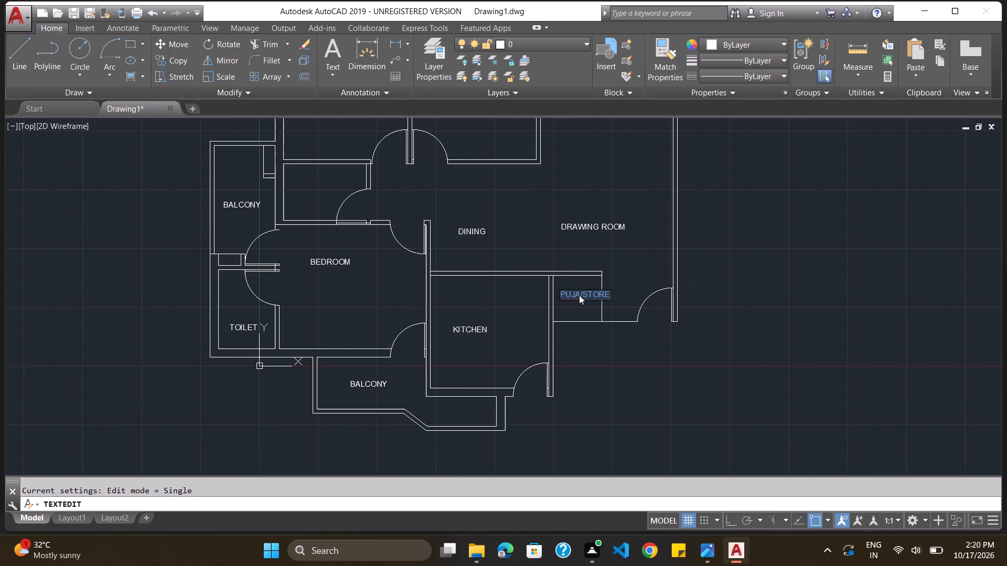
left_click(579, 295)
key("Right")
key("BackSpace")
key("BackSpace")
key("BackSpace")
key("BackSpace")
key("BackSpace")
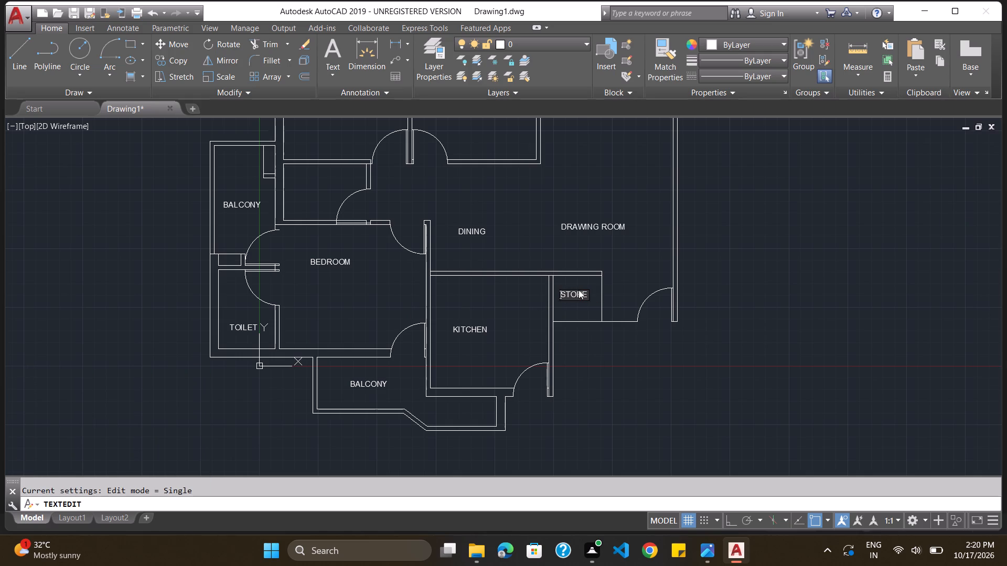
type("PUJA")
key("Return")
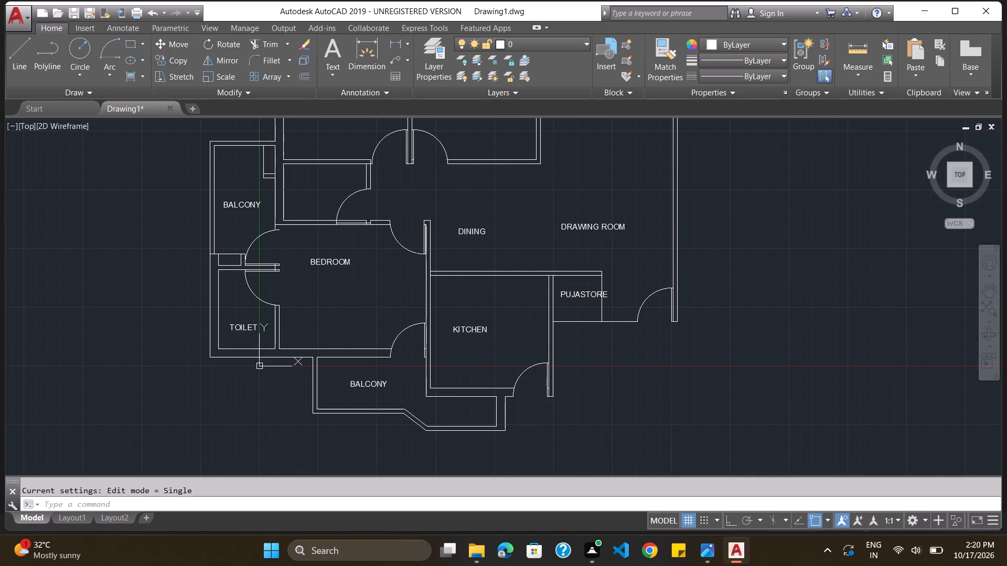
key("Escape")
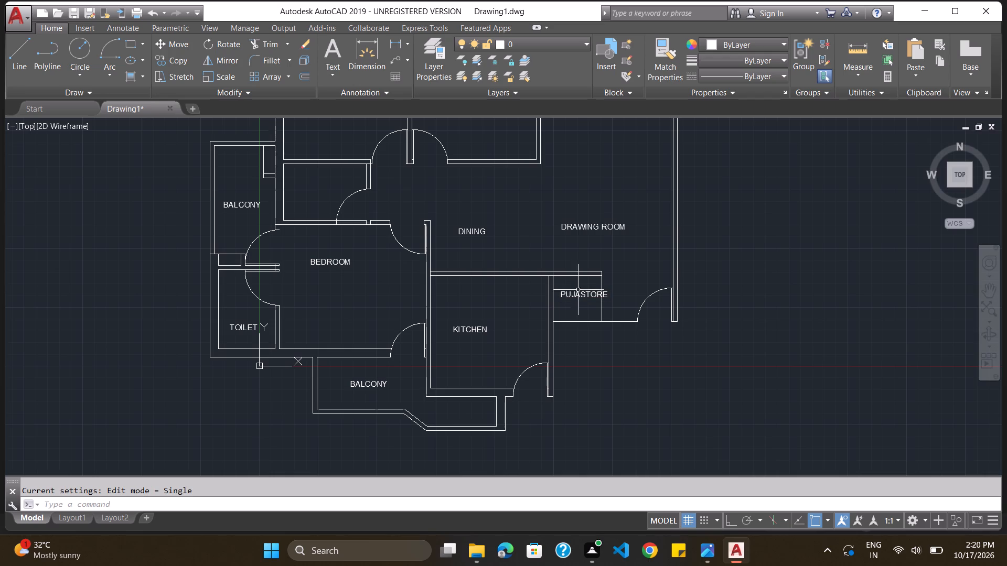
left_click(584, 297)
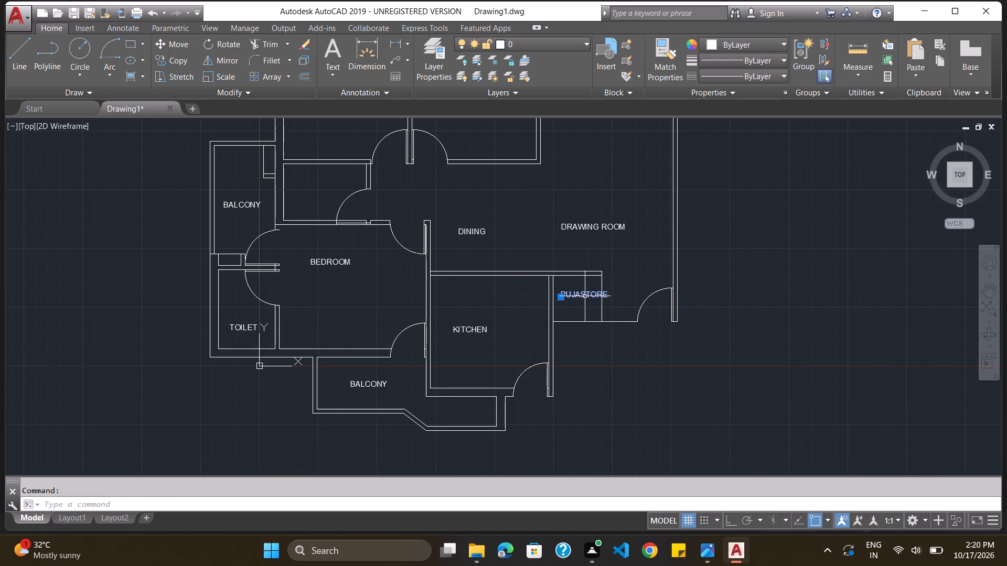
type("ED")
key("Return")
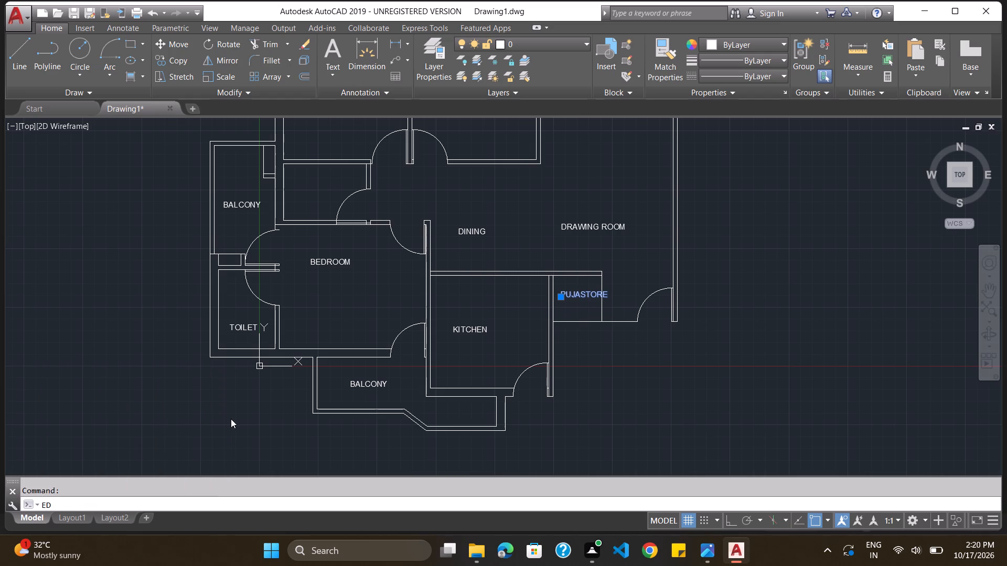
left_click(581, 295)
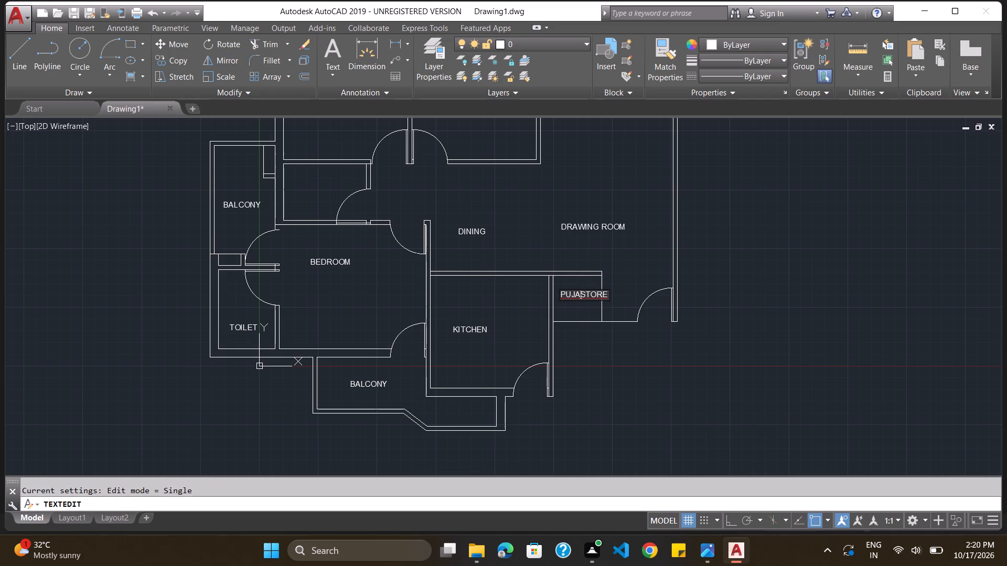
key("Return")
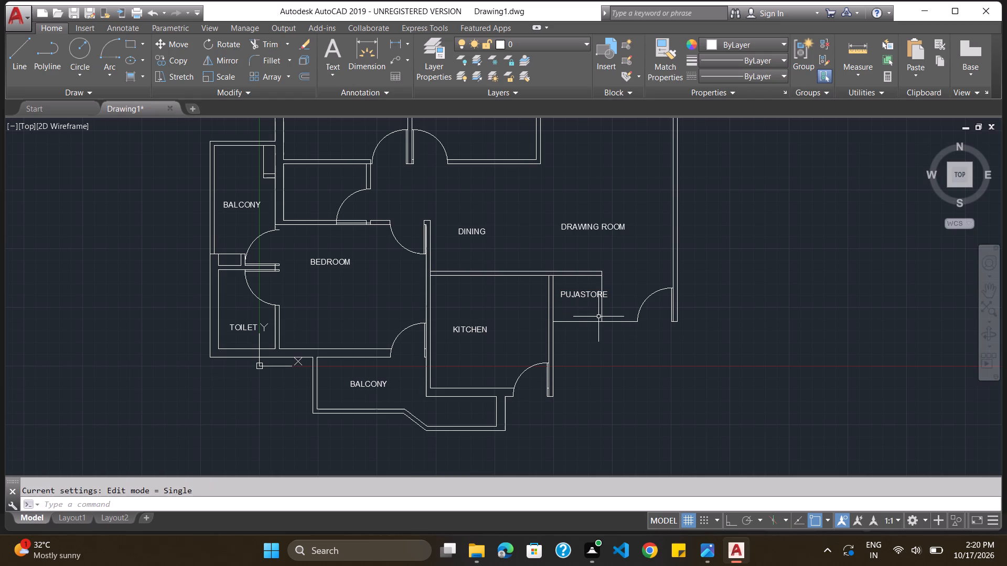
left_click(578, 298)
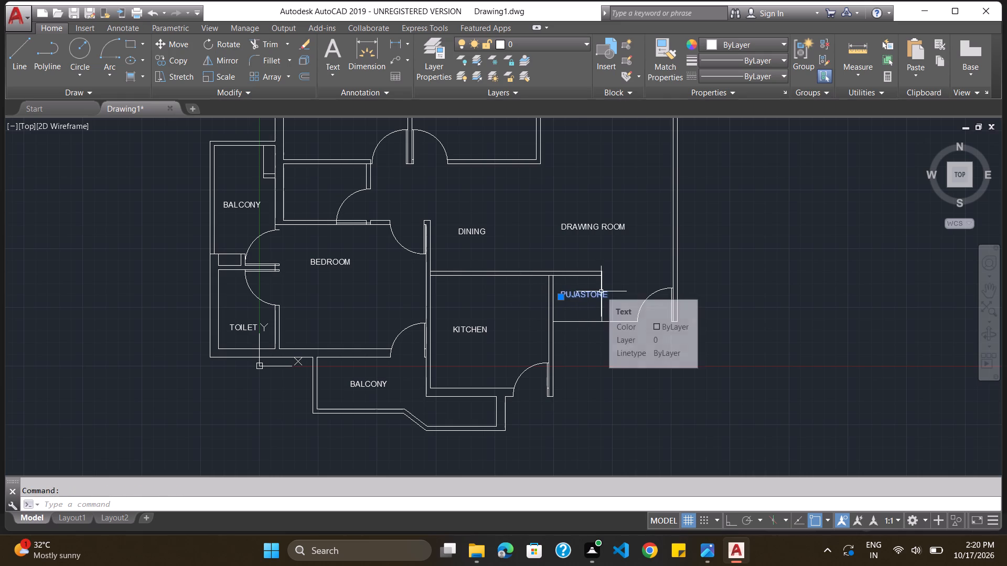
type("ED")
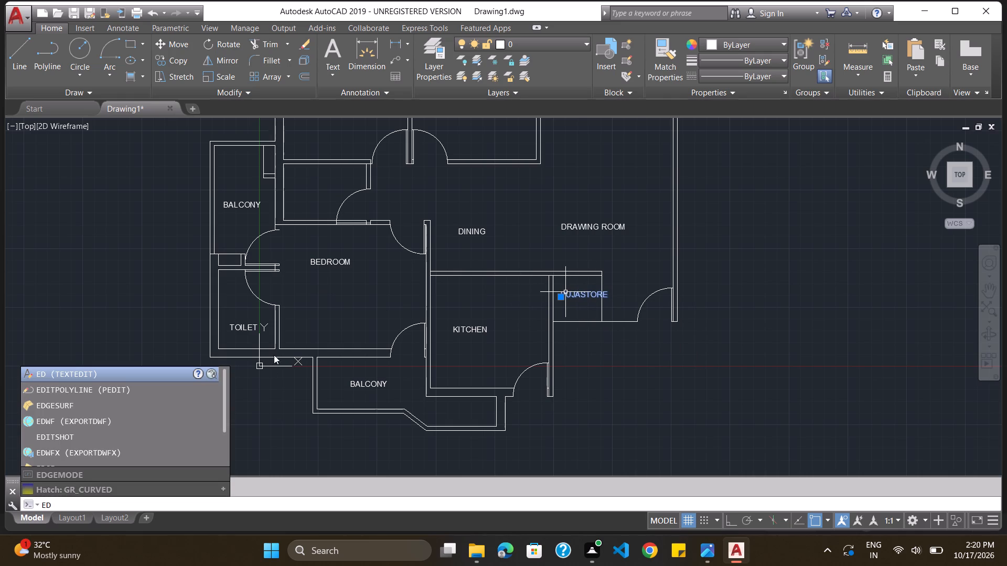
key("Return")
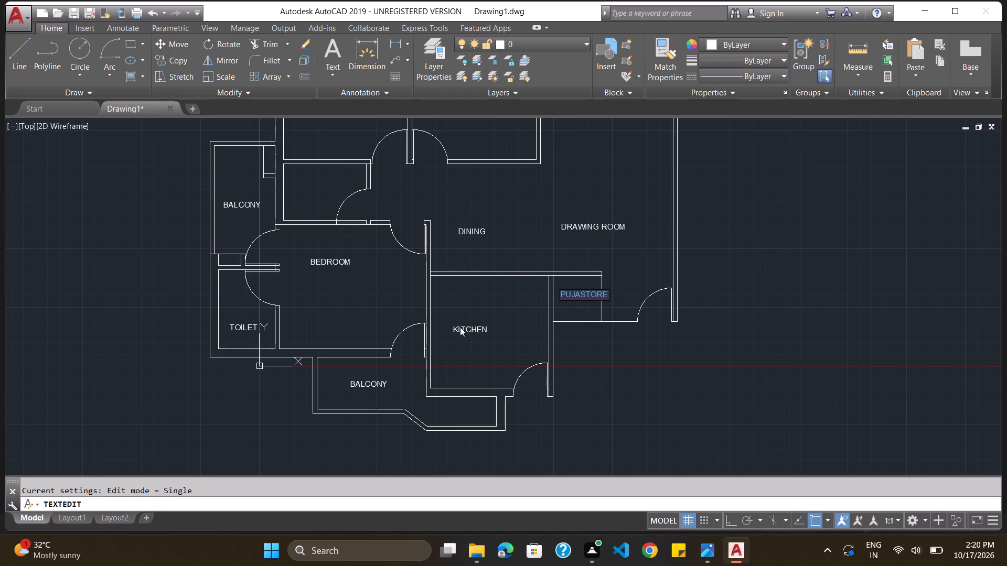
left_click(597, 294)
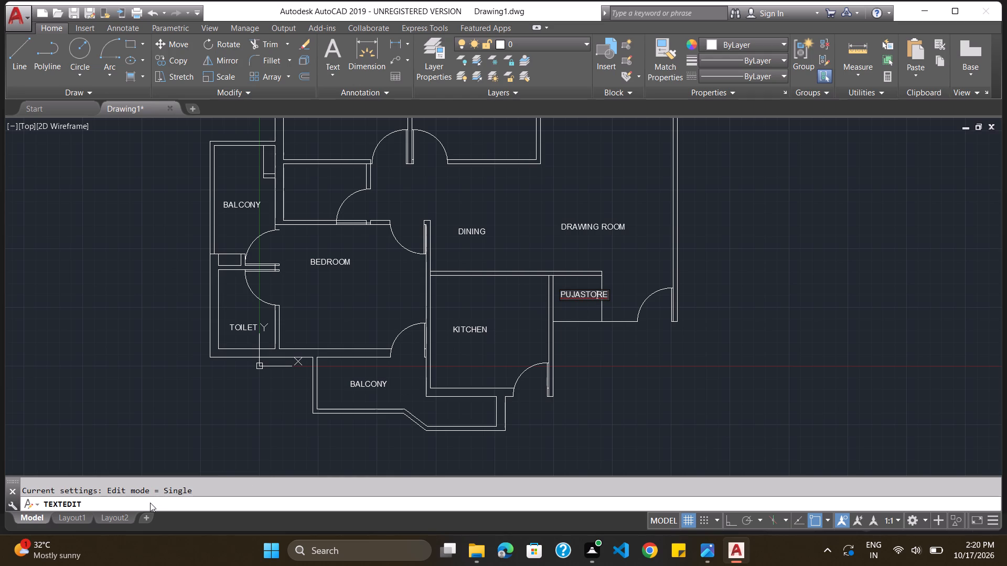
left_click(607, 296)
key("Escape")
Scale the PUJASTORE label in the alcove east of the kitchen down to a tiny size, using its lower-left corner as base point.
left_click(569, 296)
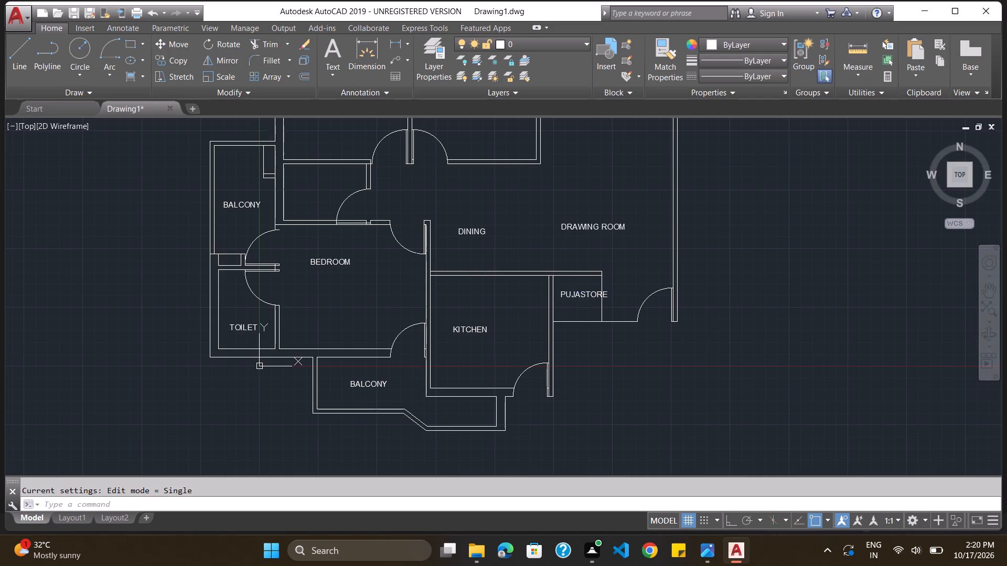
scroll(569, 296, "up", 6)
scroll(566, 296, "down", 1)
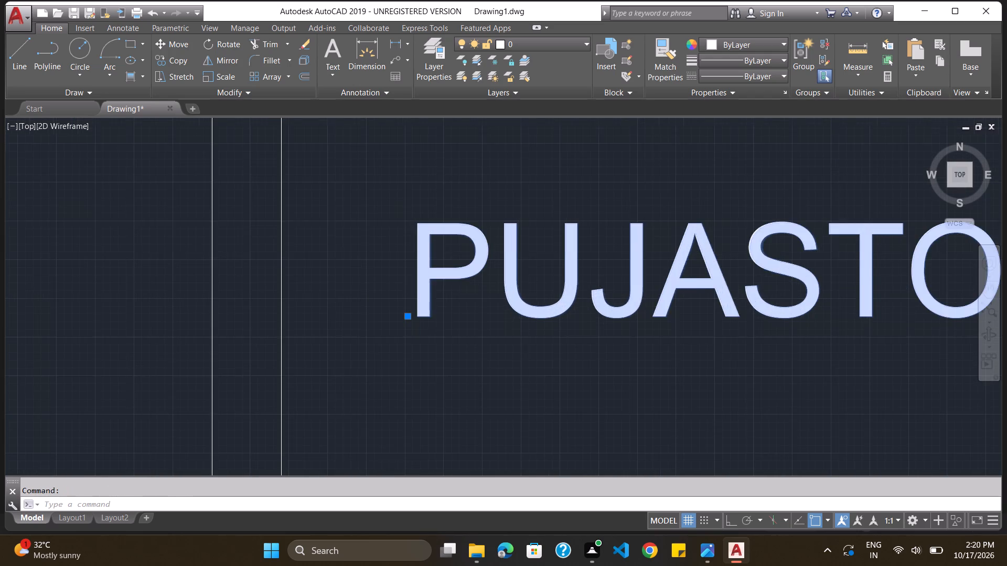
scroll(454, 300, "up", 2)
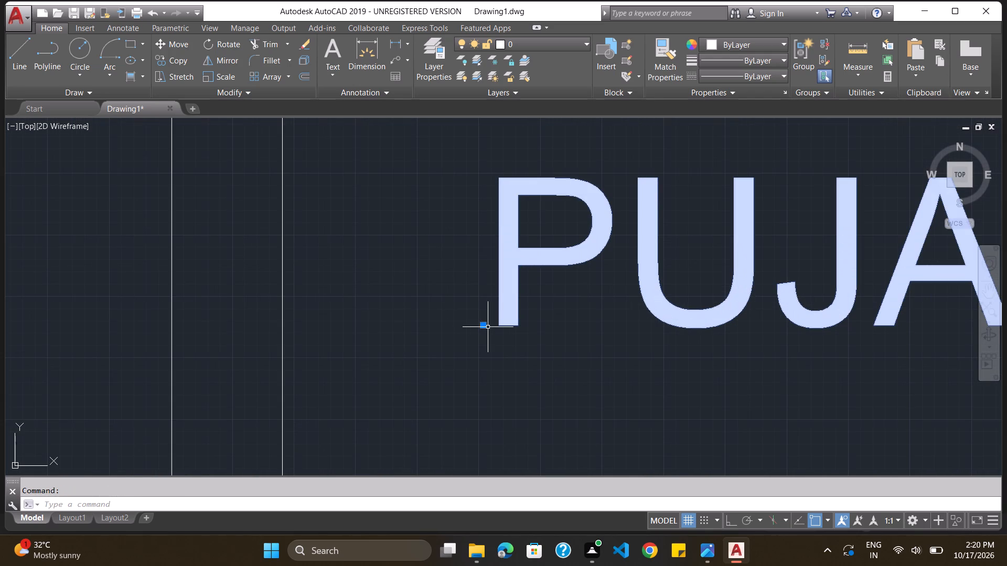
type("SC")
key("Return")
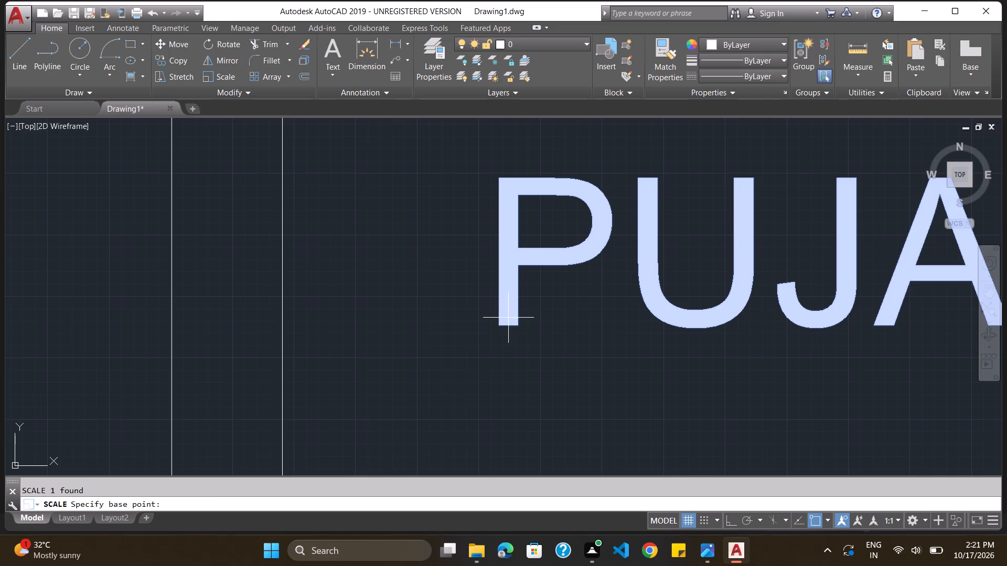
left_click(500, 322)
left_click(499, 323)
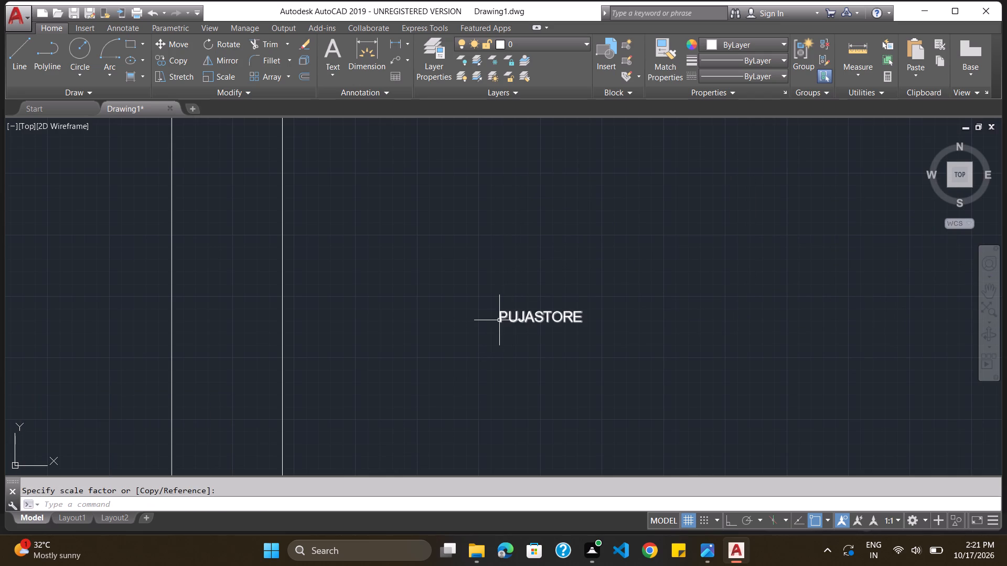
Scale the PUJASTORE label up from its lower-left corner to about 40% of the alcove's width.
left_click(499, 320)
type("SC")
key("Return")
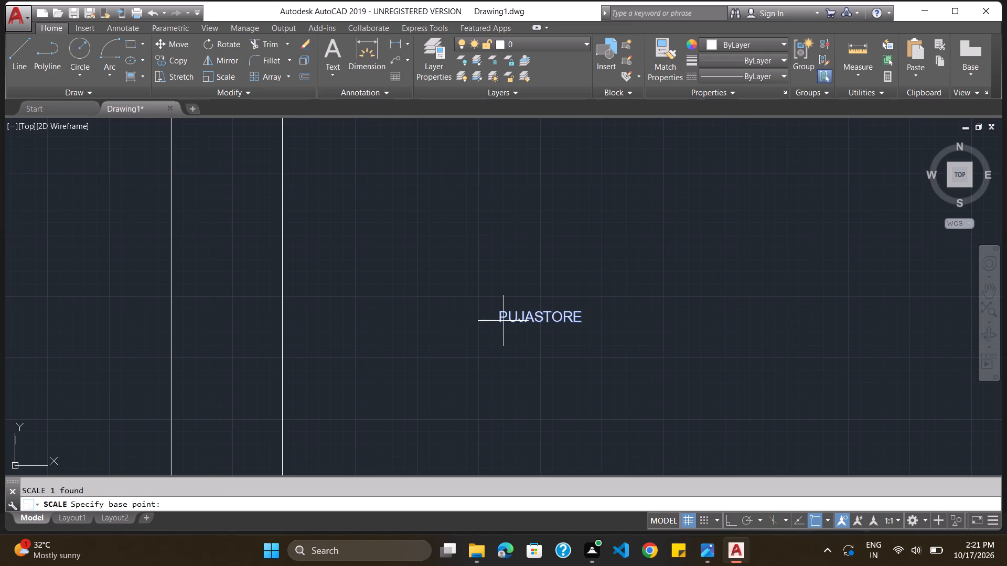
left_click(500, 322)
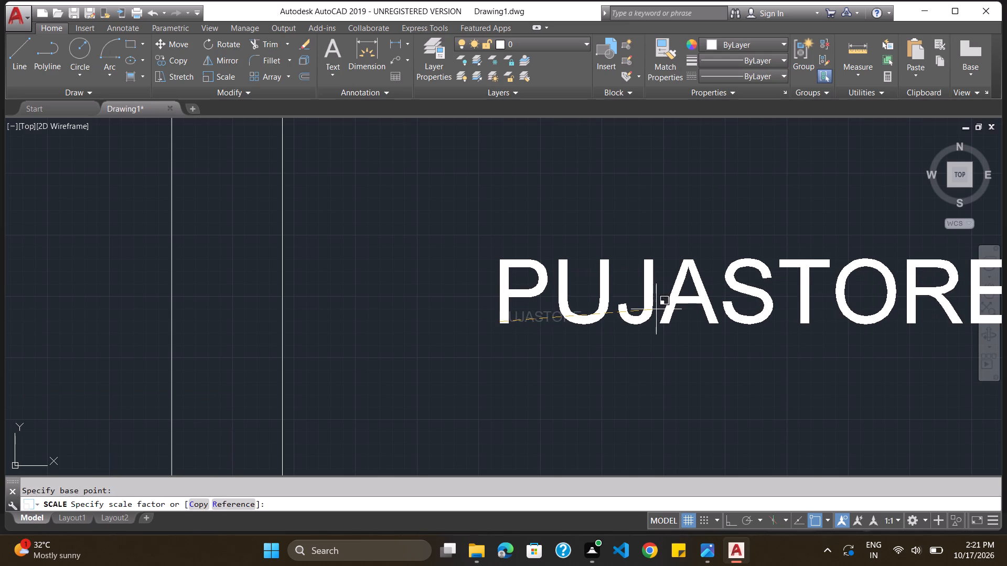
left_click(656, 309)
Scale the PUJASTORE label up again from its lower-left corner to about three quarters of the alcove's width.
scroll(652, 308, "down", 3)
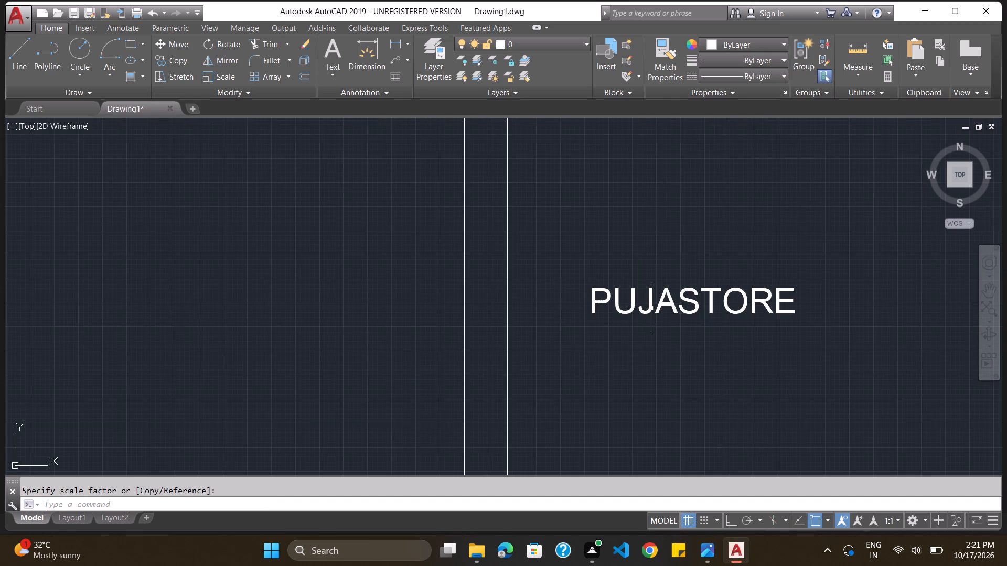
scroll(542, 355, "down", 5)
scroll(359, 371, "up", 2)
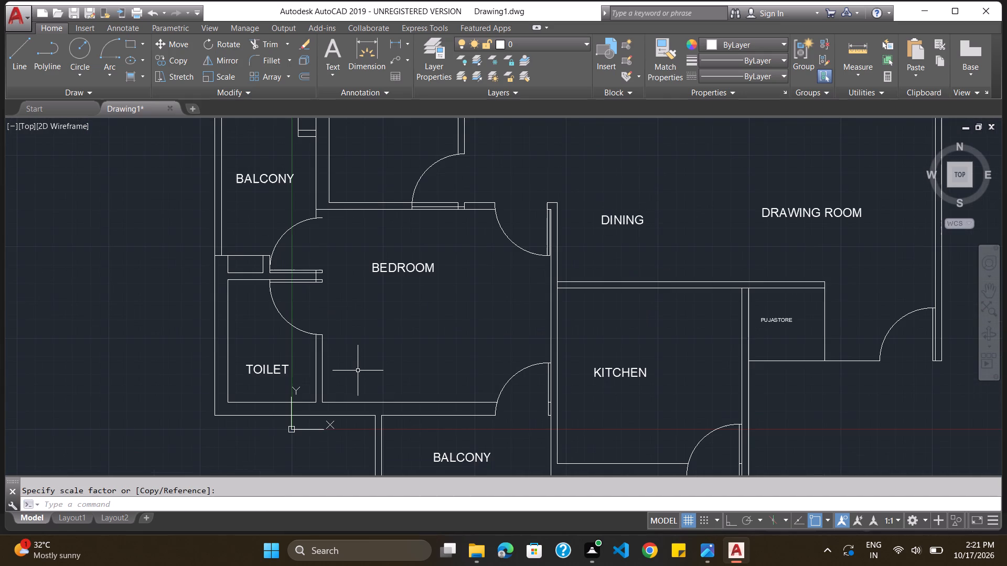
scroll(357, 370, "down", 1)
scroll(633, 360, "up", 2)
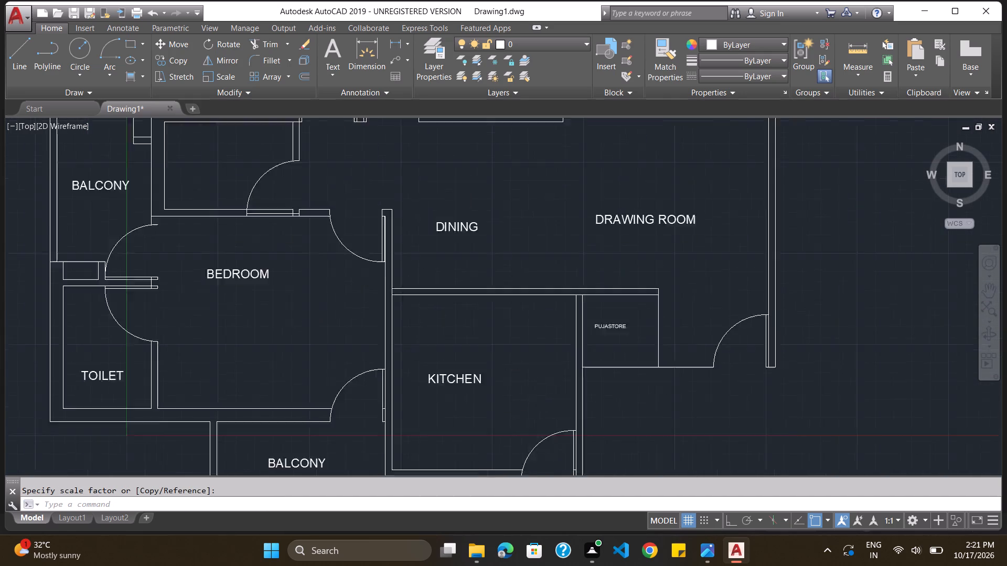
scroll(632, 358, "up", 1)
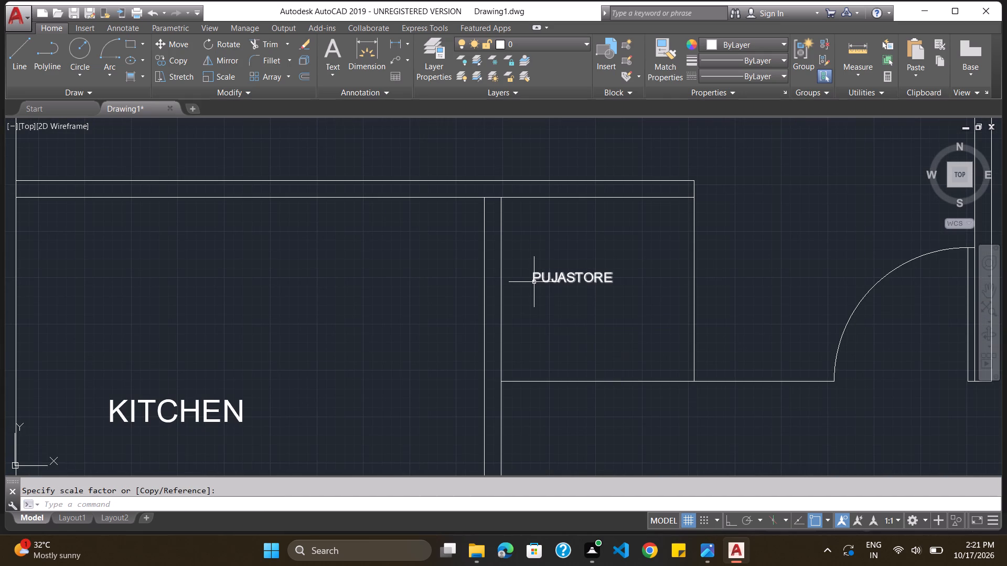
left_click(534, 282)
type("SC")
key("Return")
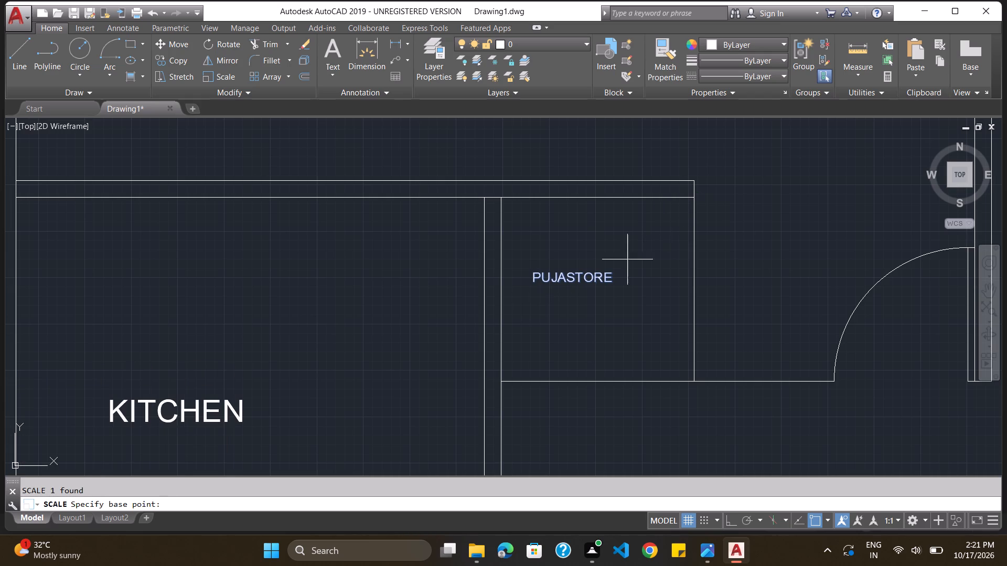
left_click(534, 281)
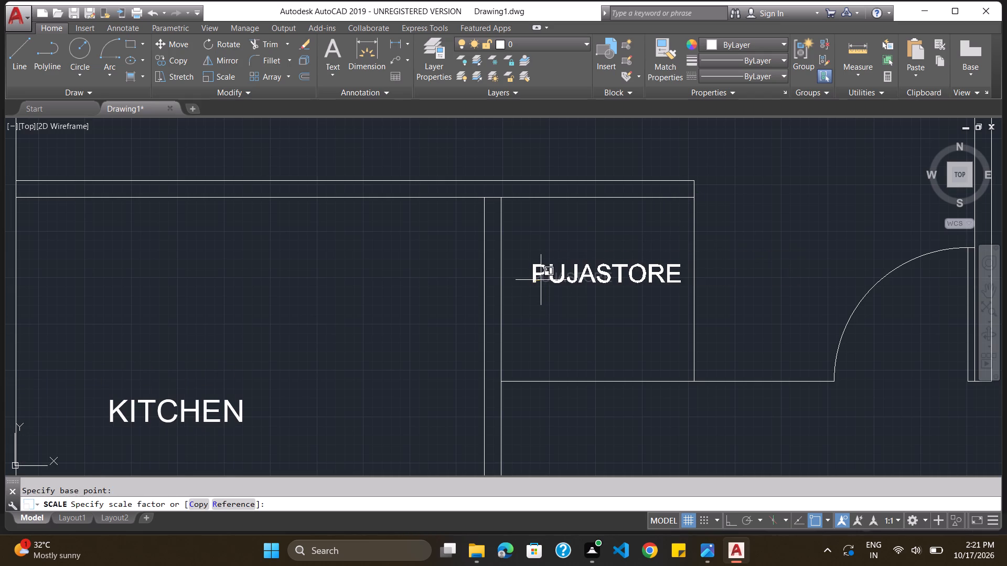
left_click(540, 280)
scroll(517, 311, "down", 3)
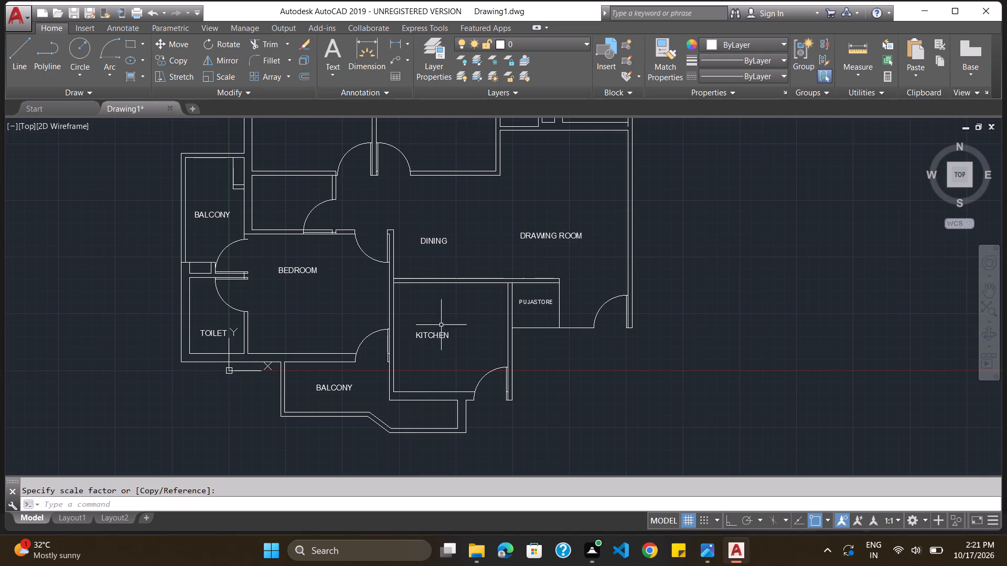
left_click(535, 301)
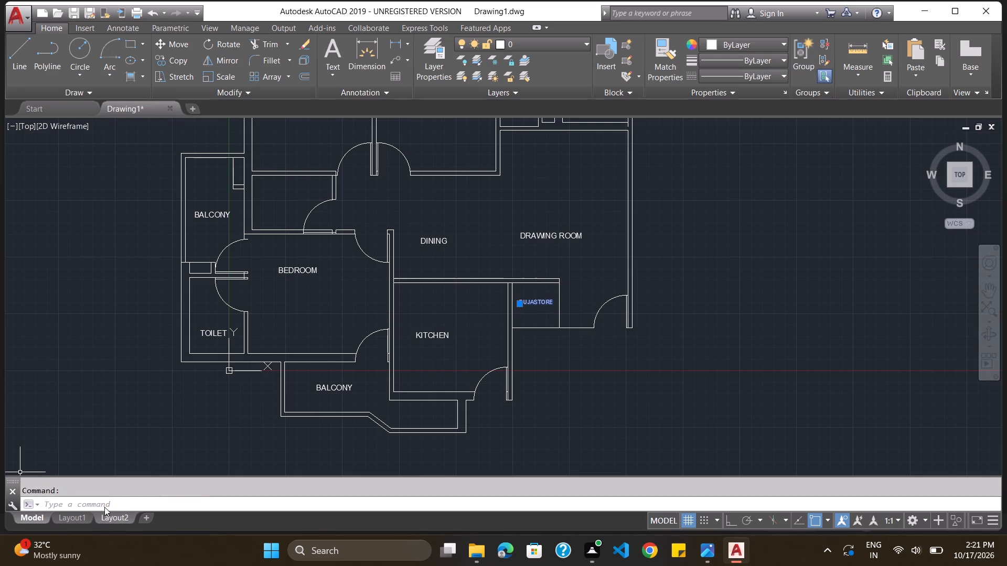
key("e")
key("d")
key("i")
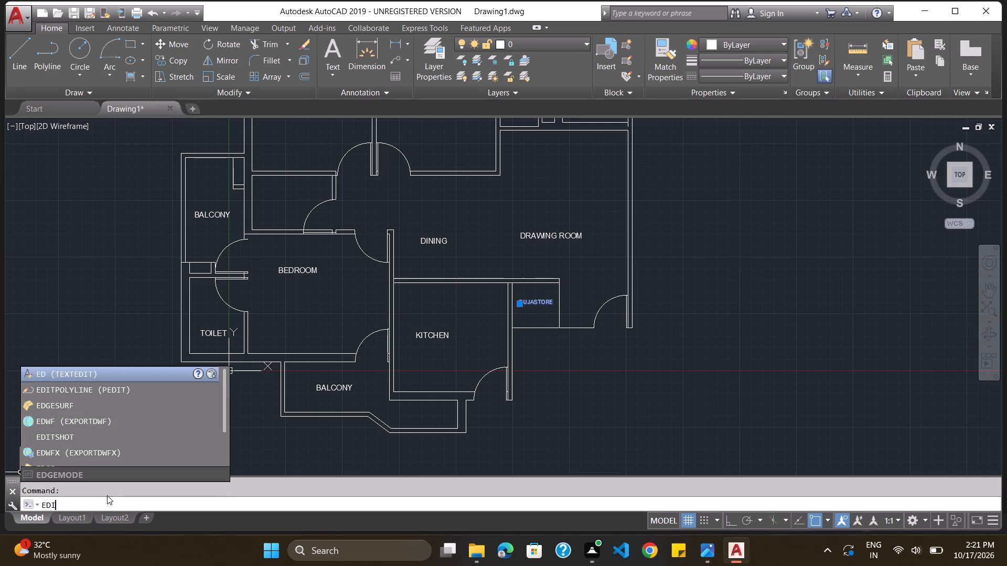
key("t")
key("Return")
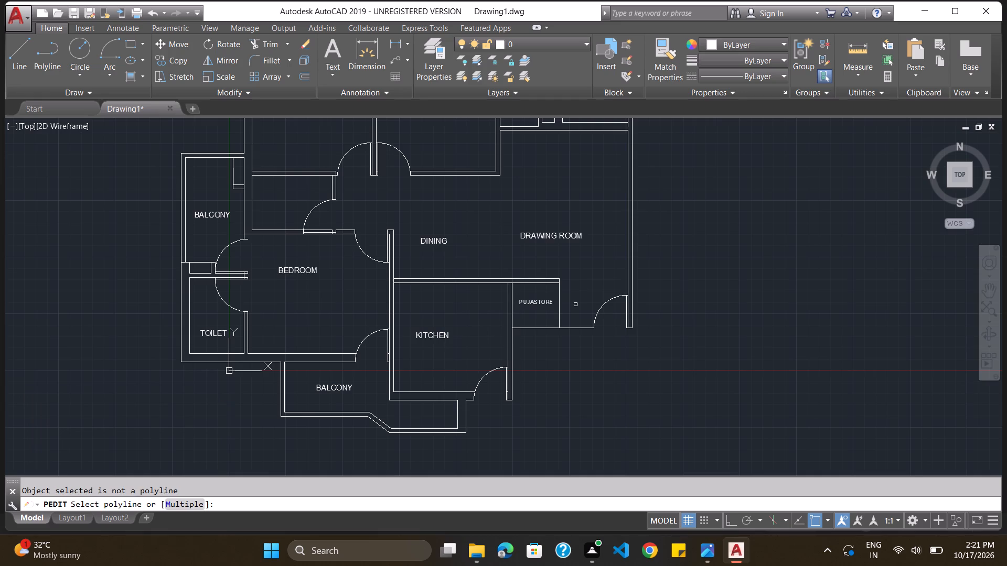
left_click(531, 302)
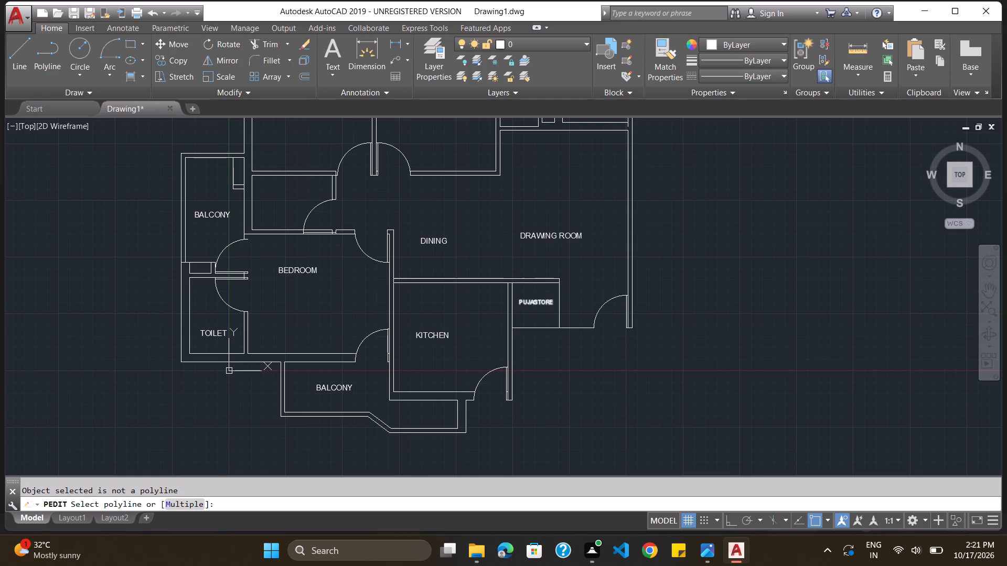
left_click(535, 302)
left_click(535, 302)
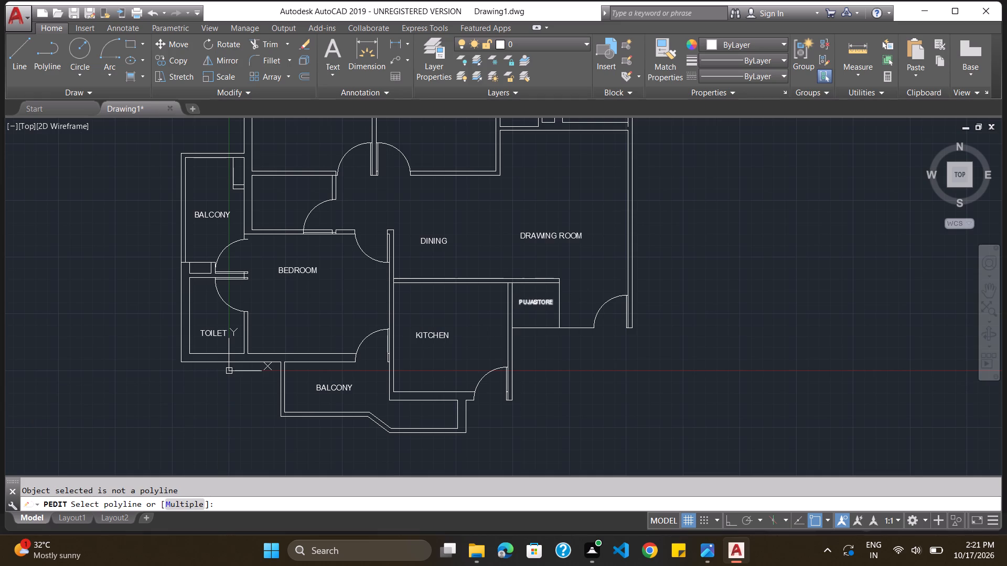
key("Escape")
Edit the PUJASTORE label in the alcove to read PUJA/STORE.
left_click(532, 301)
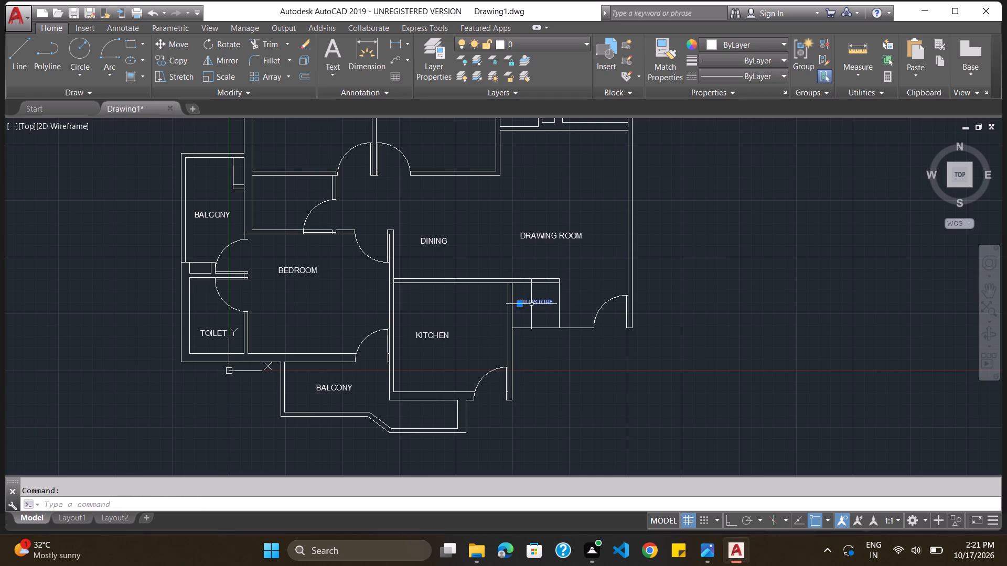
type("ED")
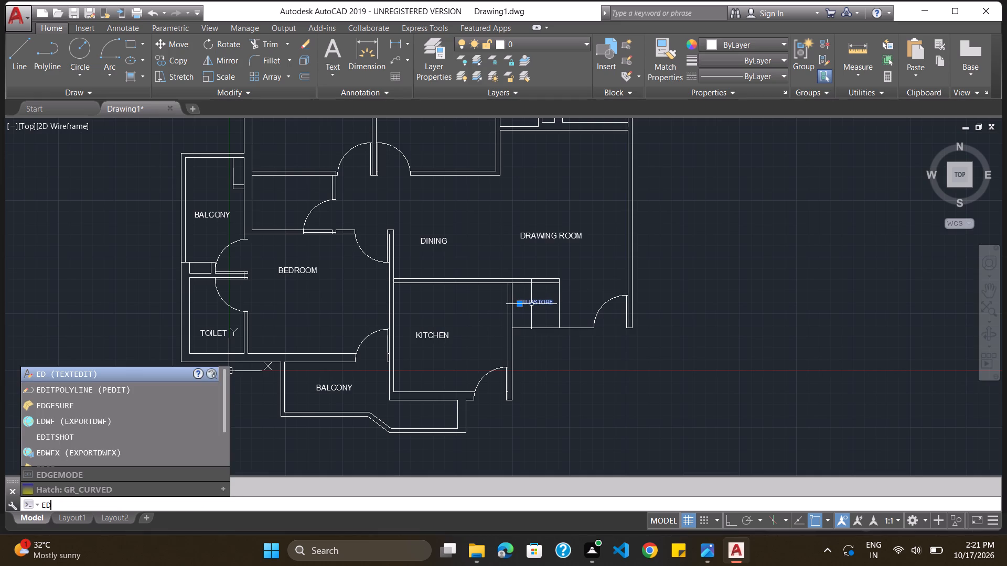
key("Return")
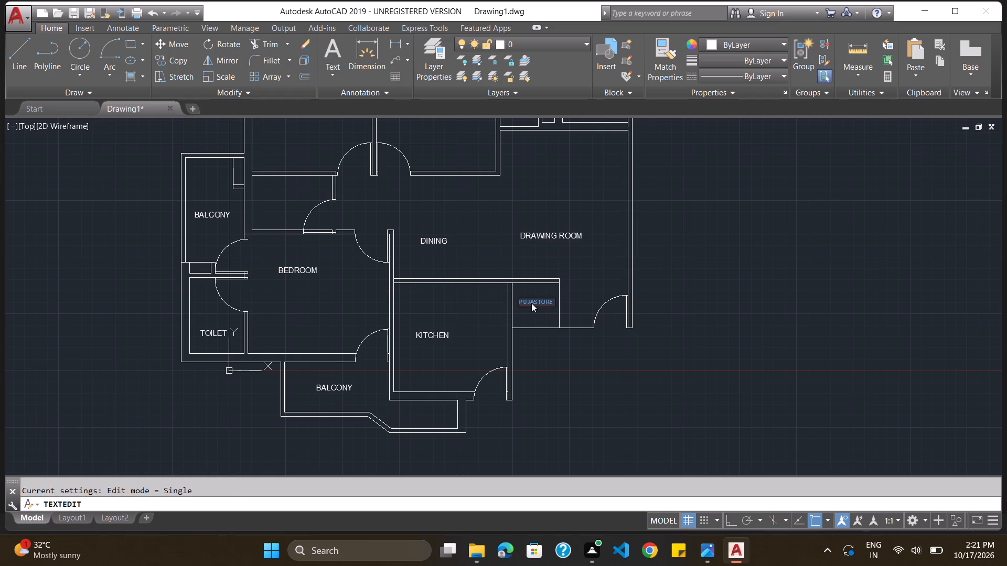
left_click(533, 302)
key("slash")
key("Return")
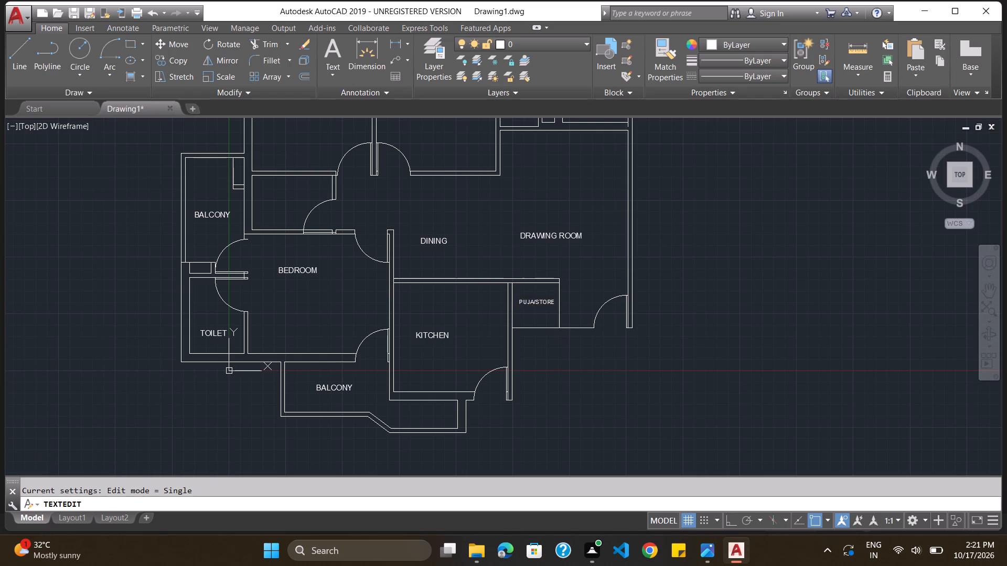
Add a BALCONY text label, 0.5' high with 0 rotation, inside the large unlabelled room at the plan's north end.
scroll(249, 302, "down", 3)
scroll(209, 246, "up", 2)
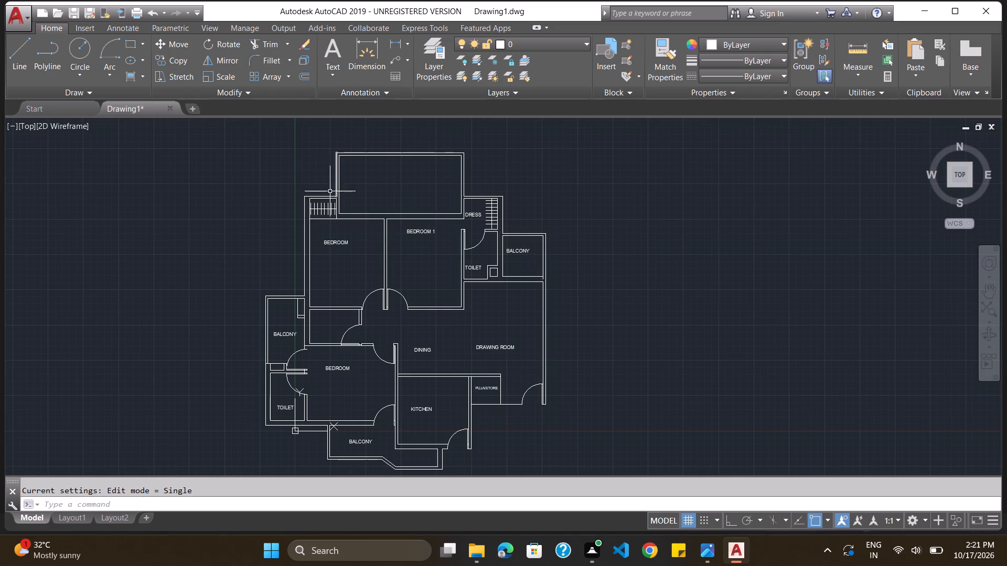
left_click(366, 181)
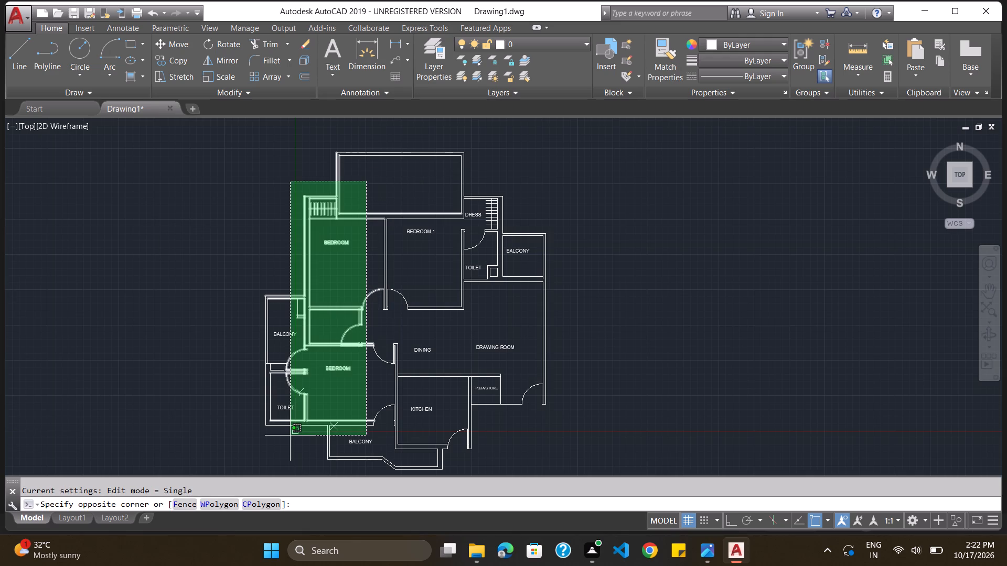
key("Escape")
type("TEXT")
key("Return")
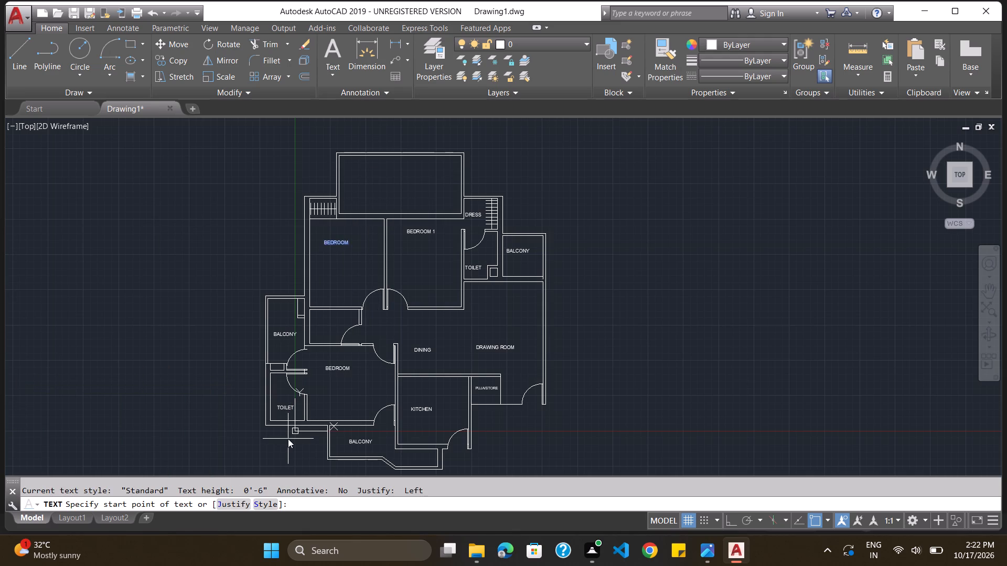
left_click(375, 184)
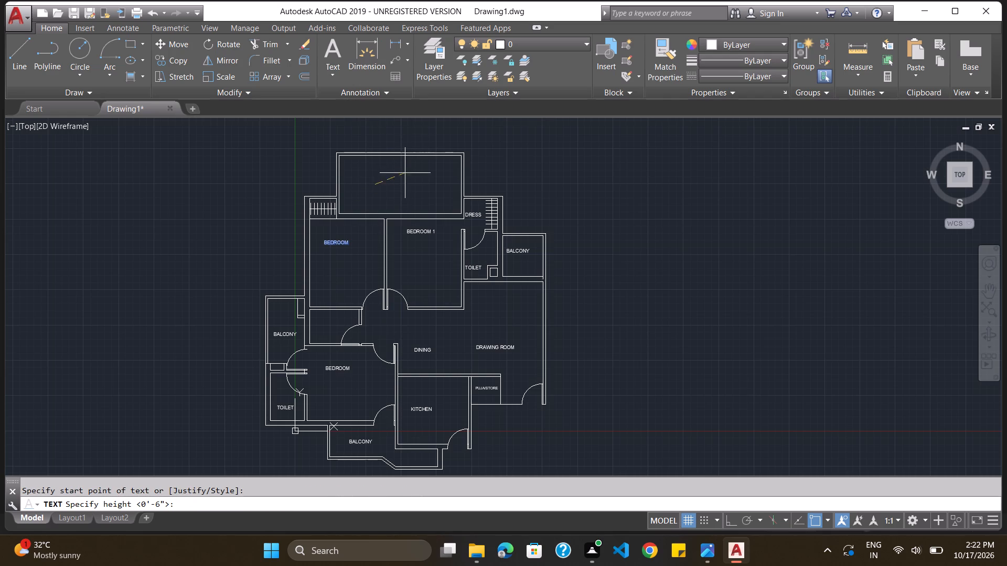
type("0.")
key("5")
key("apostrophe")
key("Return")
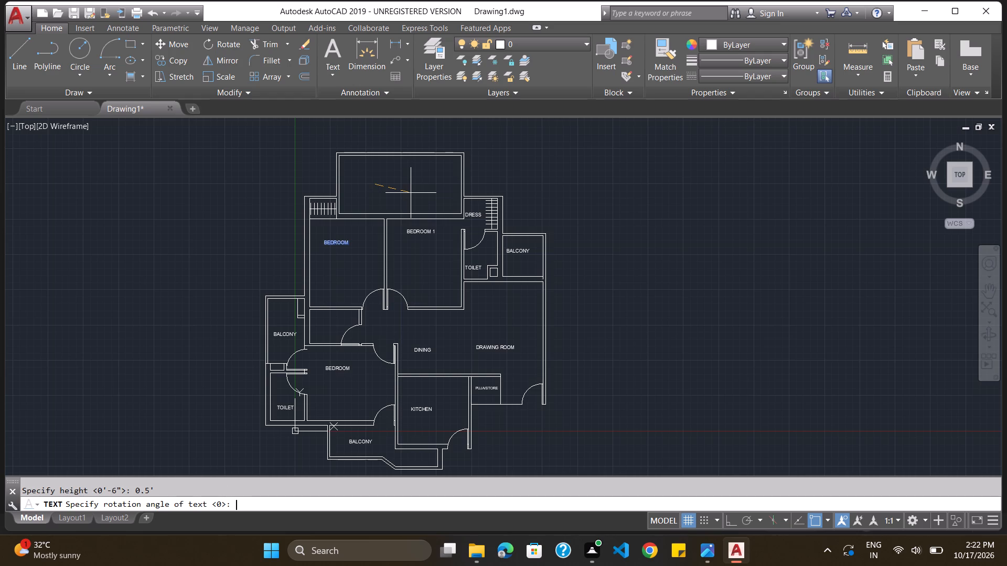
key("0")
key("Return")
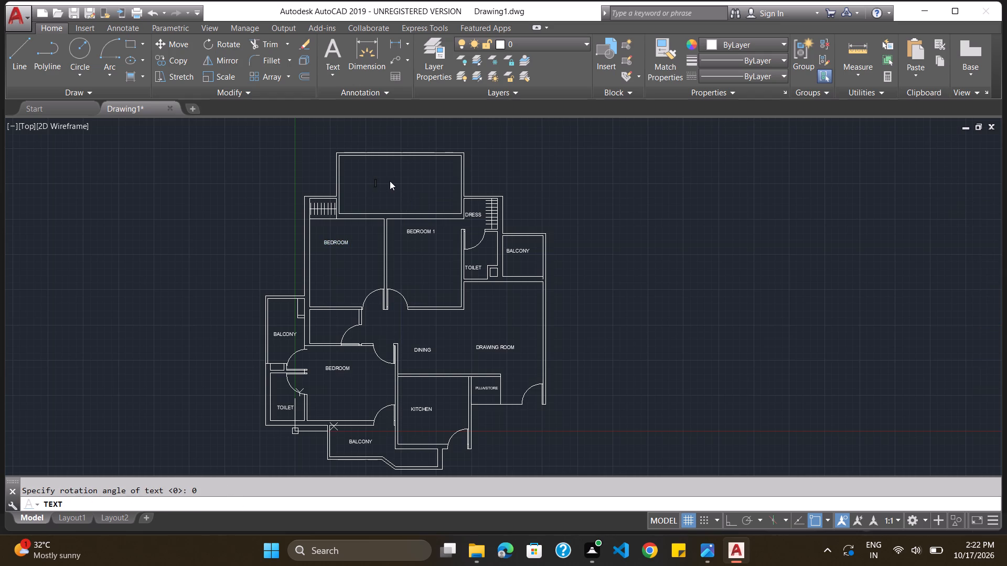
type("BAL")
type("CONY")
key("Return")
key("Return")
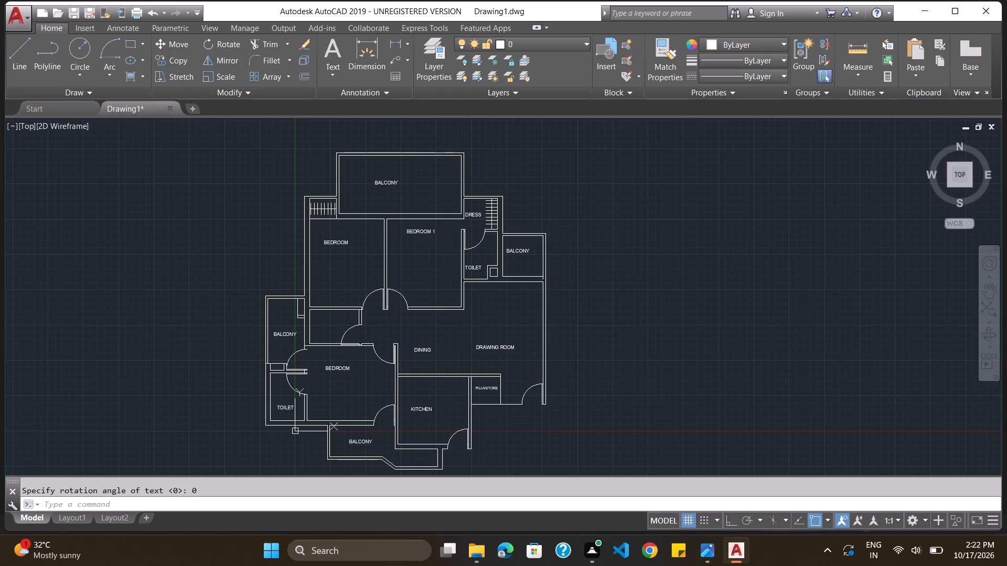
Move the new BALCONY label slightly east to the middle of the north balcony.
left_click(382, 186)
left_click_drag(384, 183, 414, 180)
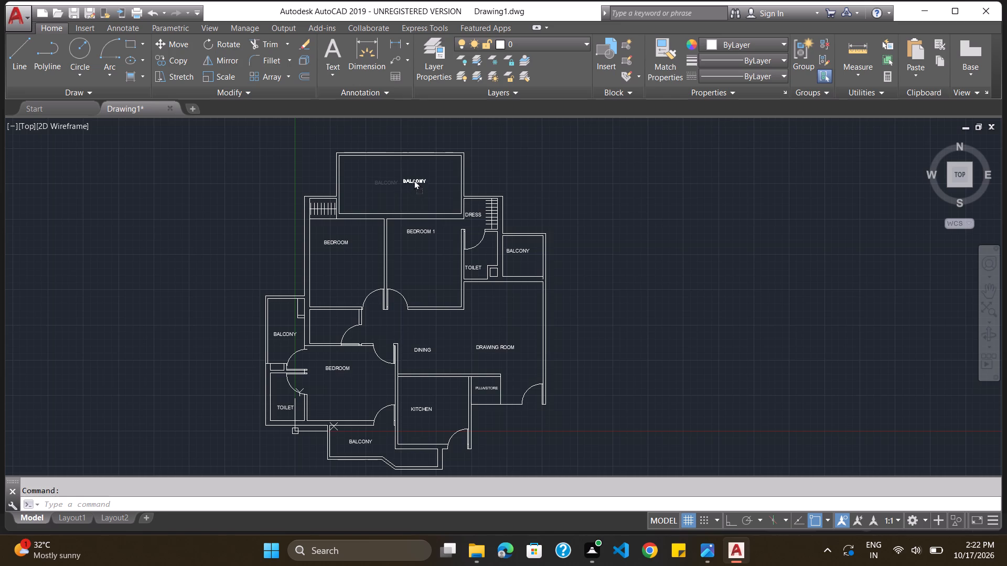
left_click_drag(414, 180, 398, 182)
Reposition the DRESS, east BALCONY and adjoining TOILET labels closer to the centres of their rooms in the plan's northeast.
left_click(470, 215)
left_click(472, 215)
left_click_drag(518, 252, 522, 269)
left_click(522, 252)
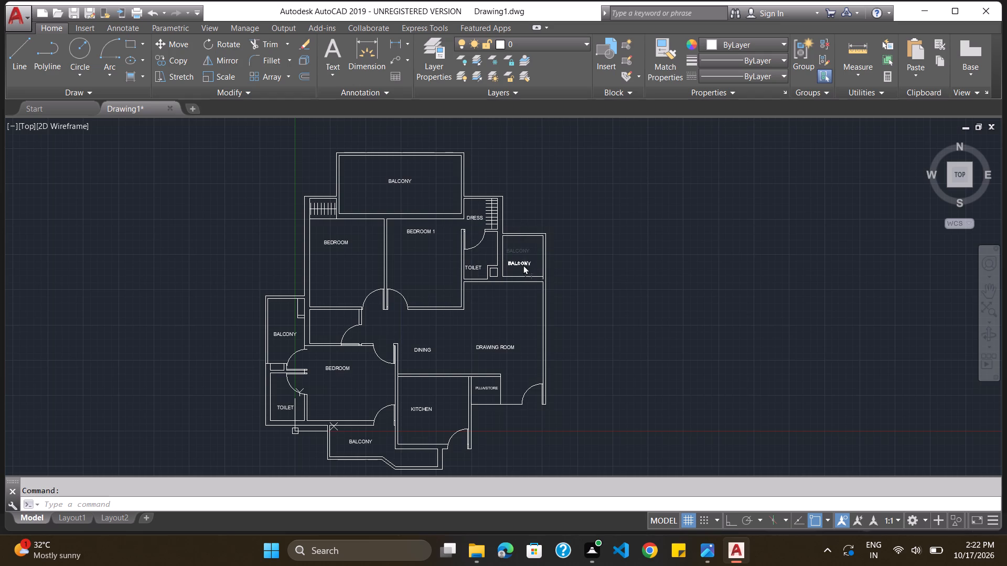
left_click(478, 269)
left_click_drag(475, 269, 484, 264)
left_click_drag(484, 264, 480, 263)
Shift the DINING, DRAWING ROOM and KITCHEN labels slightly east to centre them in their spaces.
left_click_drag(422, 349, 439, 340)
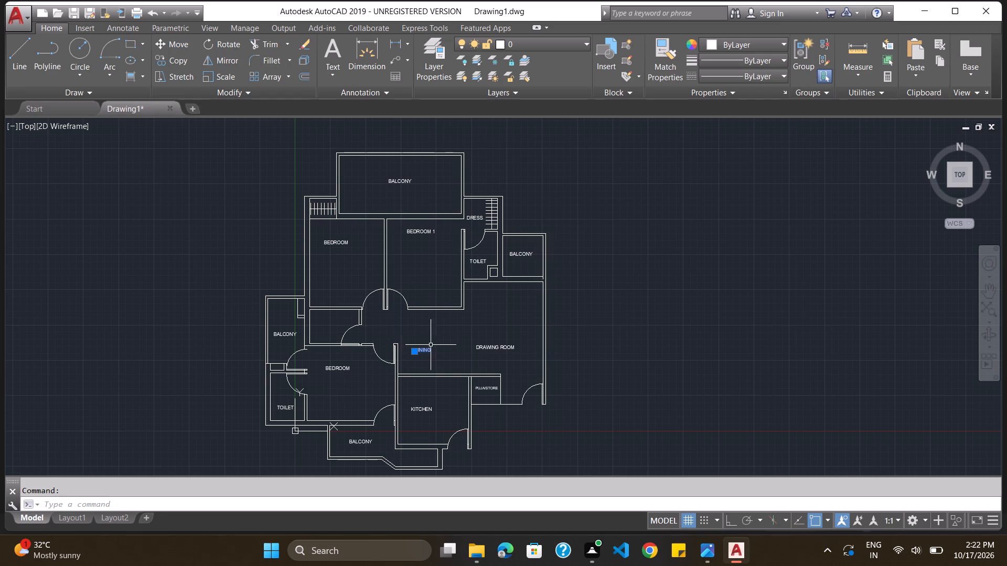
left_click_drag(424, 349, 432, 345)
left_click(498, 349)
left_click_drag(495, 347, 505, 348)
left_click(426, 409)
left_click_drag(422, 409, 433, 408)
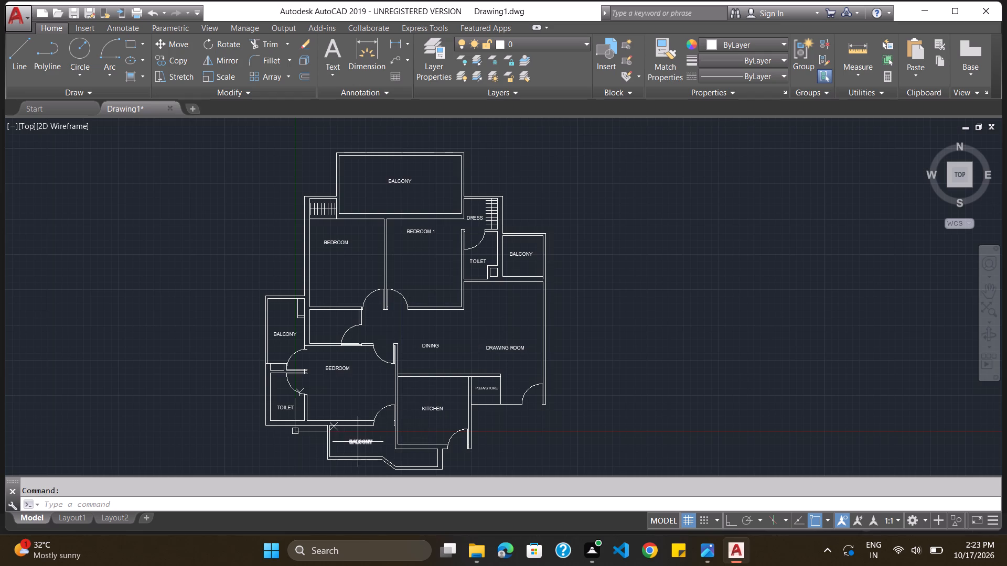
Move the BEDROOM label in the southwest bedroom slightly south to the middle of the room.
left_click(335, 369)
left_click_drag(335, 369, 340, 385)
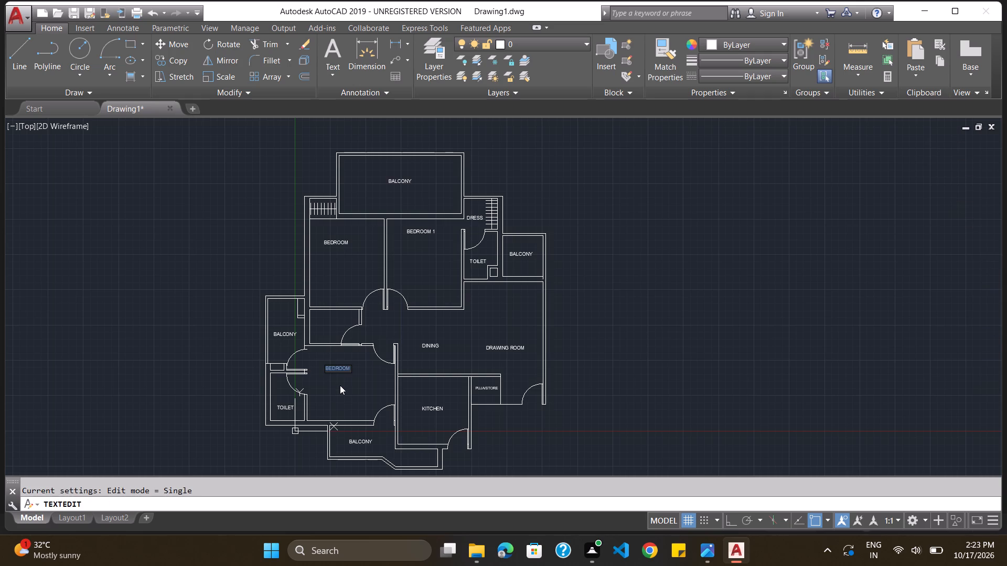
left_click_drag(340, 385, 340, 394)
left_click_drag(340, 371, 339, 392)
left_click(351, 357)
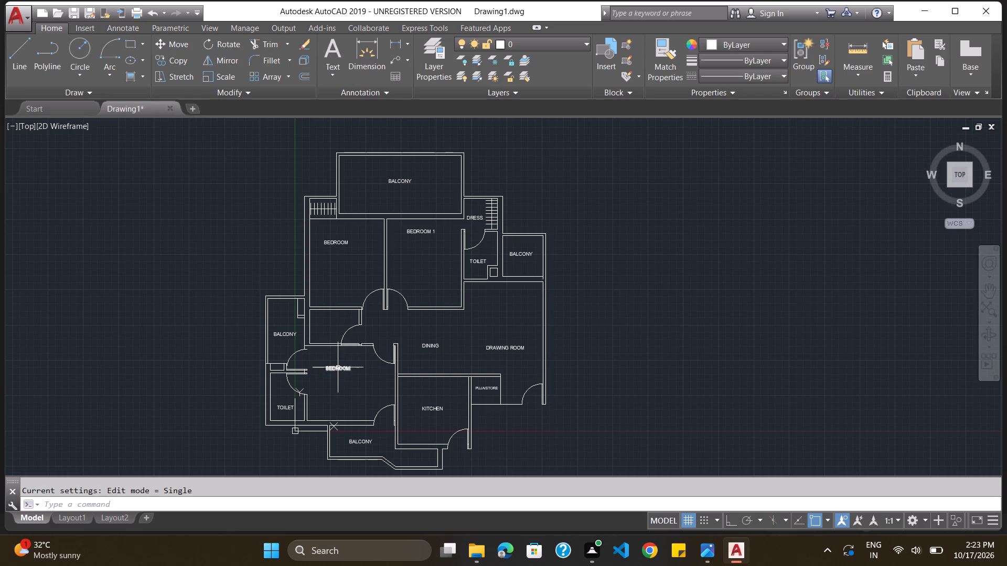
left_click(338, 367)
left_click_drag(339, 369, 344, 380)
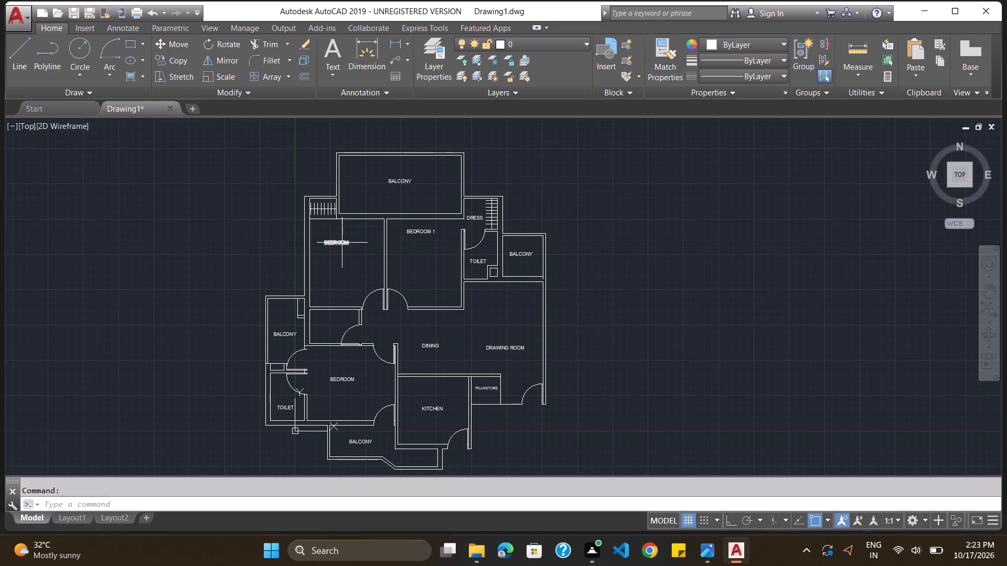
Move the northwest BEDROOM label and the BEDROOM 1 label south to the middle of their rooms.
left_click(342, 243)
left_click_drag(340, 243, 348, 258)
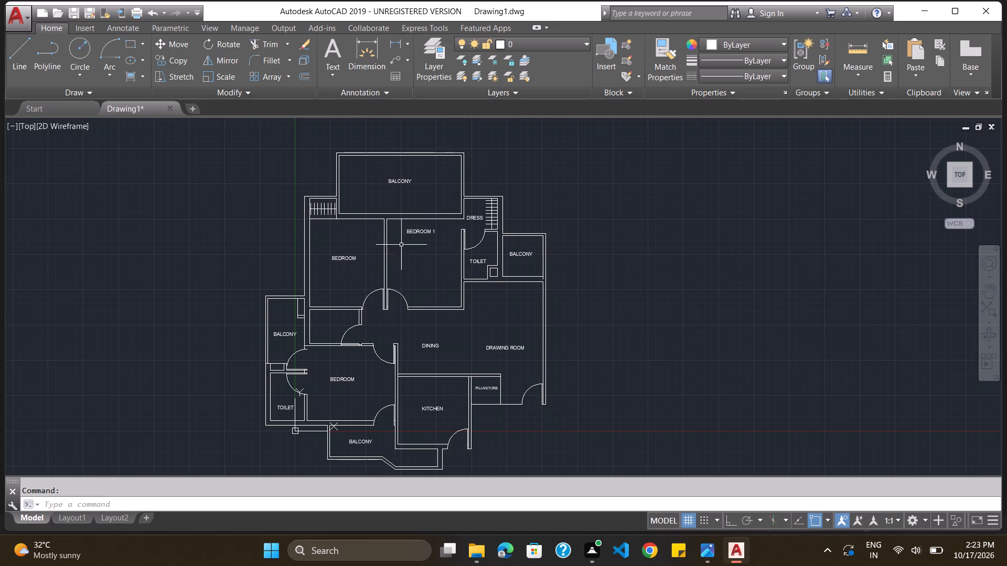
left_click(420, 233)
left_click_drag(420, 233, 420, 251)
left_click_drag(420, 251, 420, 257)
Edit the label in the southwest bedroom to read BEDROOM 03.
left_click(350, 380)
left_click(350, 380)
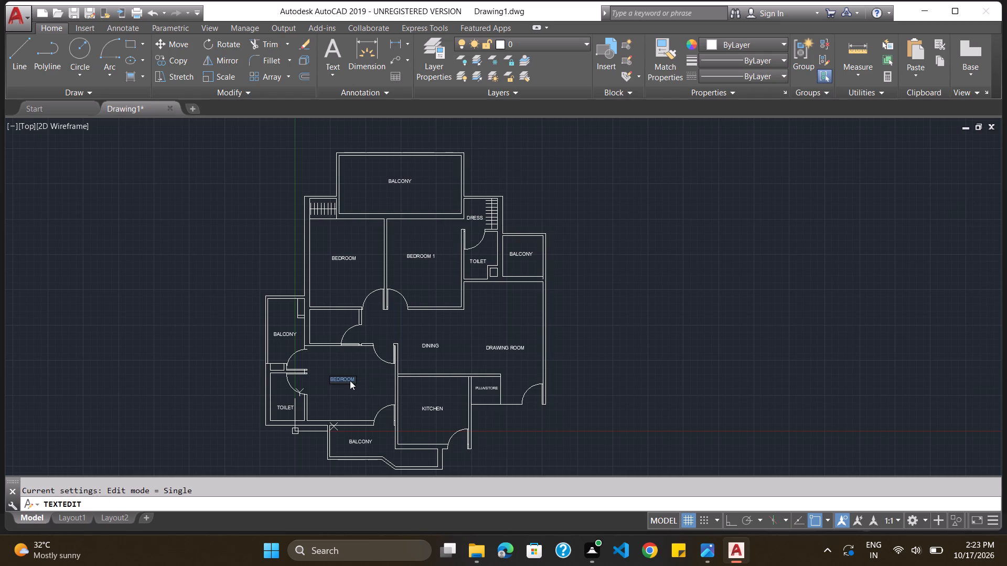
left_click(354, 379)
key("space")
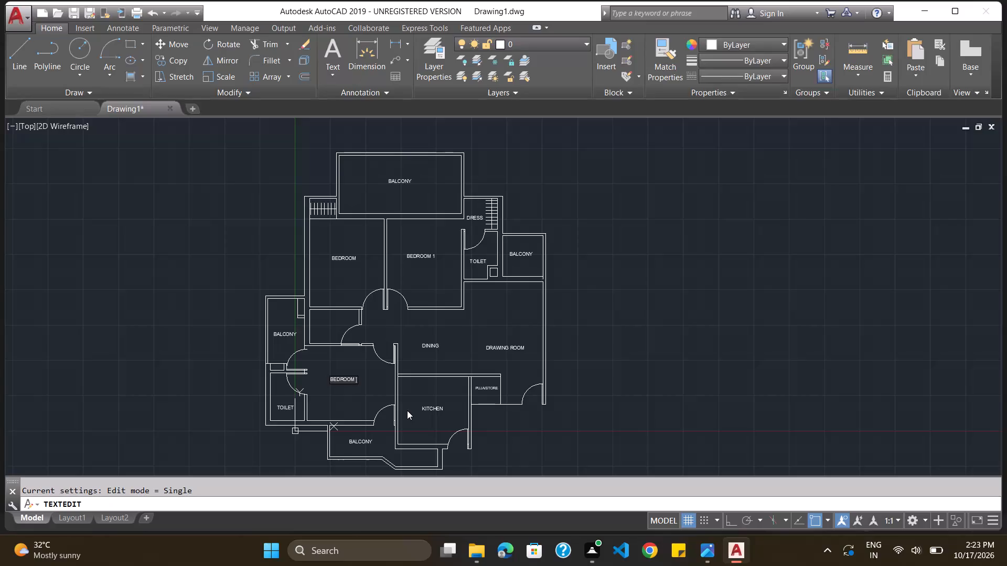
type("03")
left_click(342, 256)
Edit the label in the northwest bedroom, beside BEDROOM 1, to read BEDROOM 02.
left_click(346, 257)
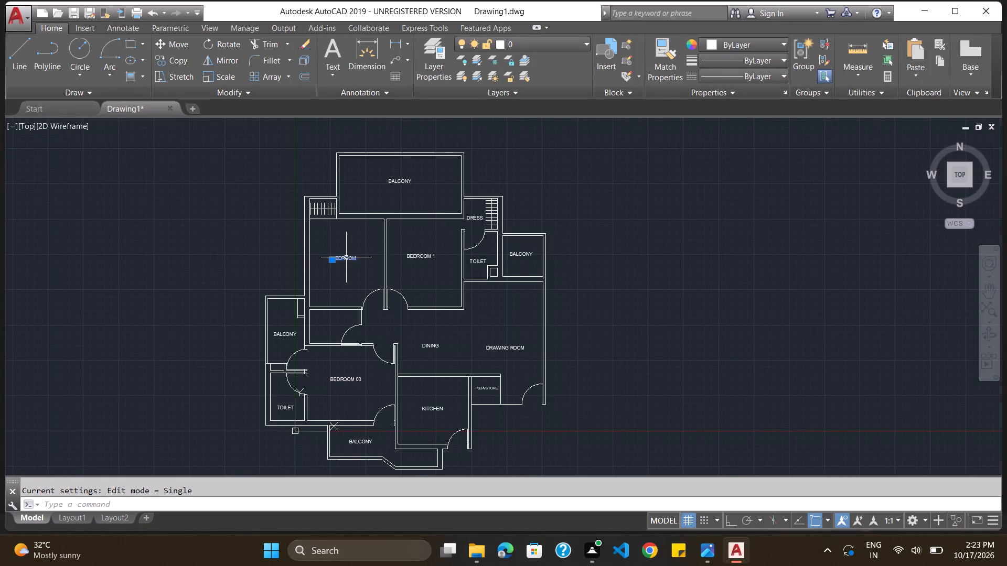
left_click(346, 257)
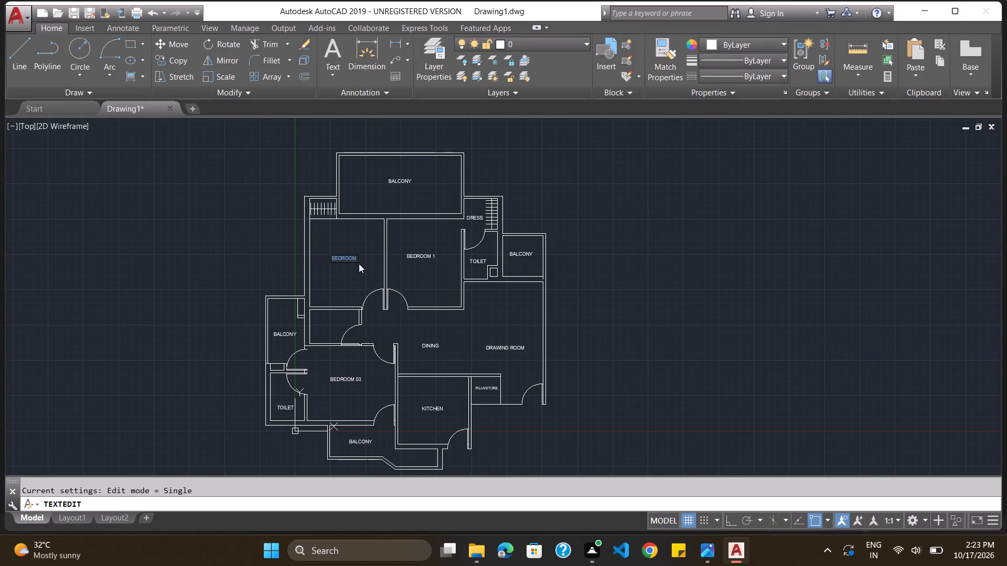
key("space")
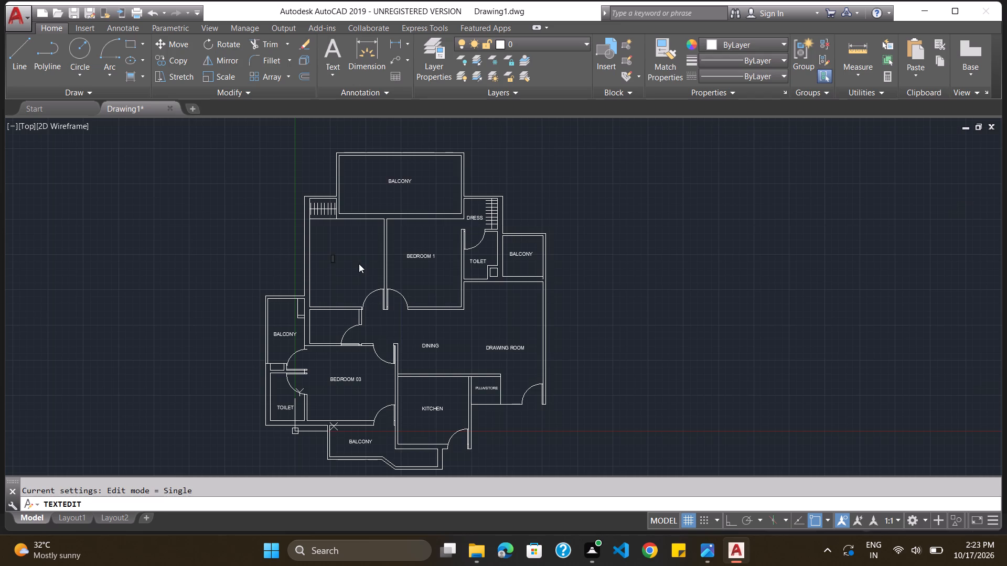
type("BEDR")
type("OOM")
key("space")
key("0")
key("2")
Edit the BEDROOM 1 label to read BEDROOM 01.
left_click(422, 257)
left_click(422, 255)
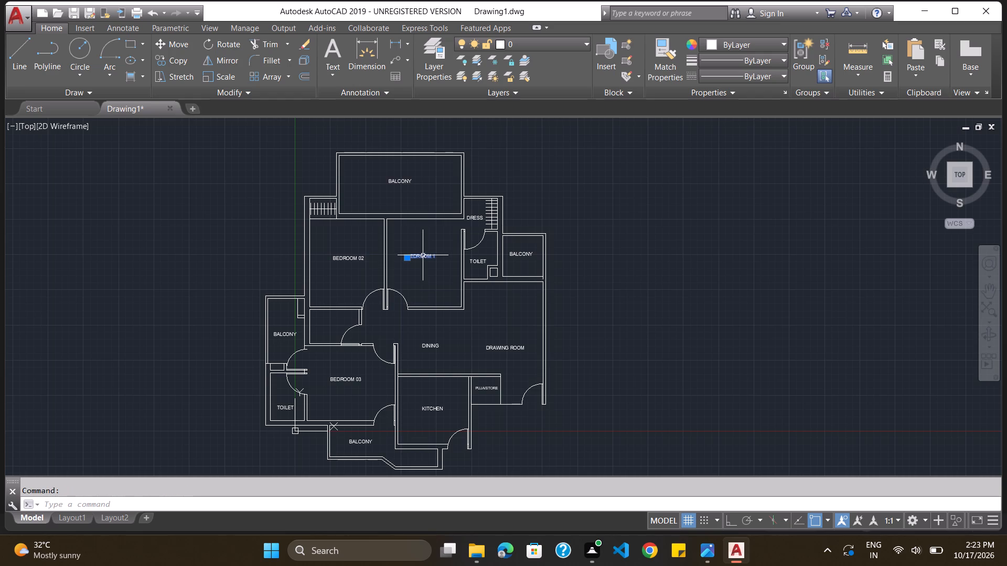
left_click(428, 256)
left_click(433, 256)
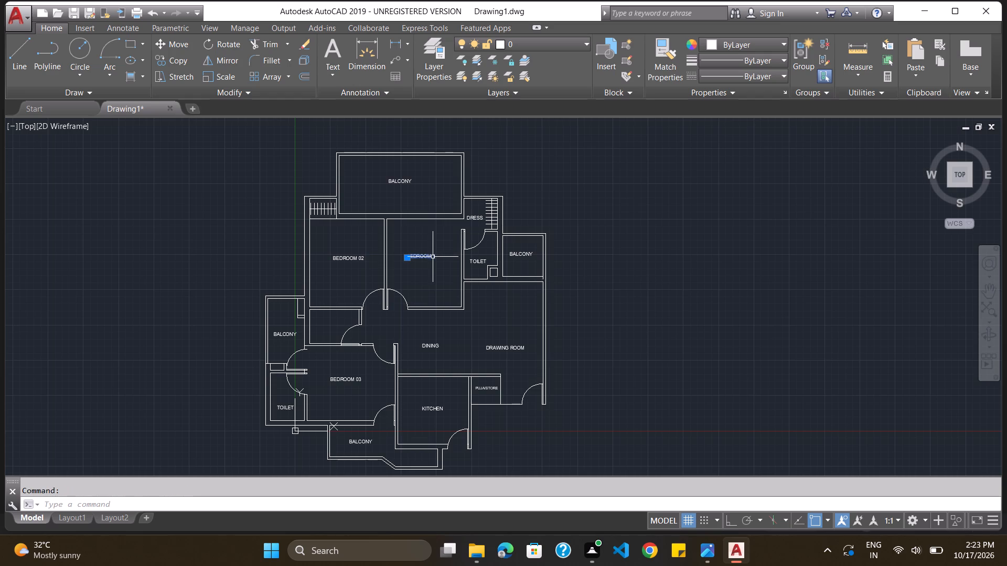
double_click(433, 257)
left_click(433, 257)
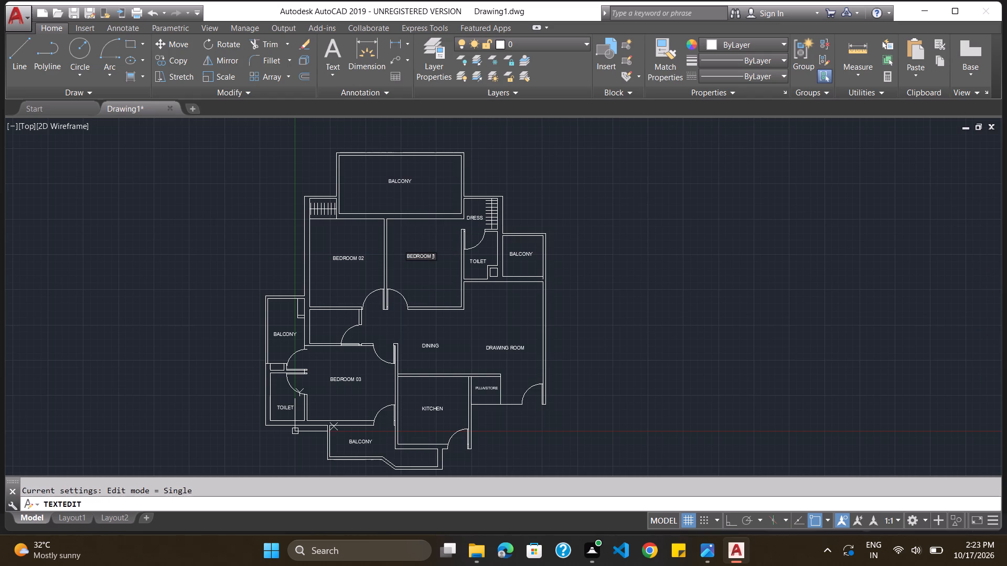
key("0")
scroll(341, 382, "down", 1)
scroll(342, 387, "up", 1)
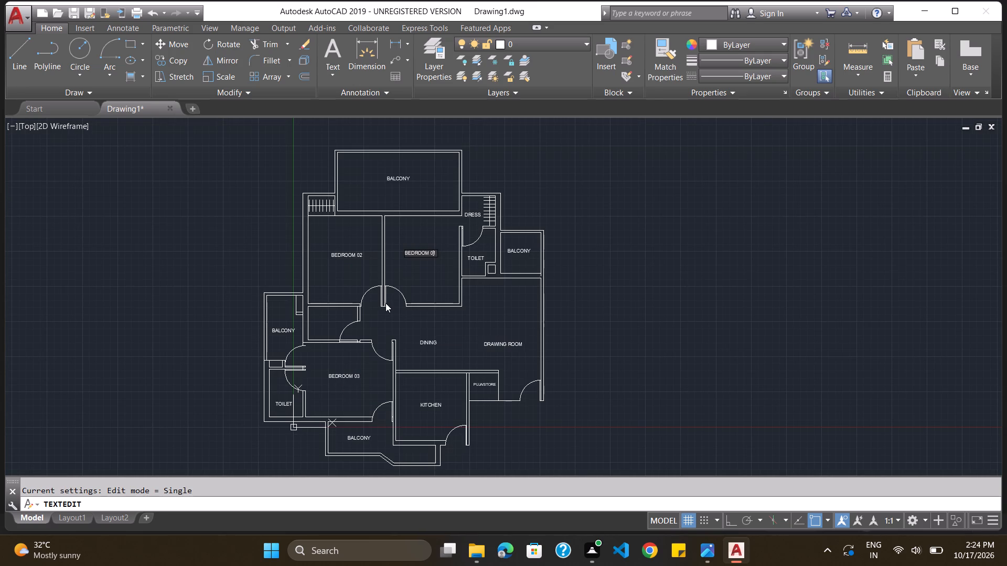
key("Return")
key("Return")
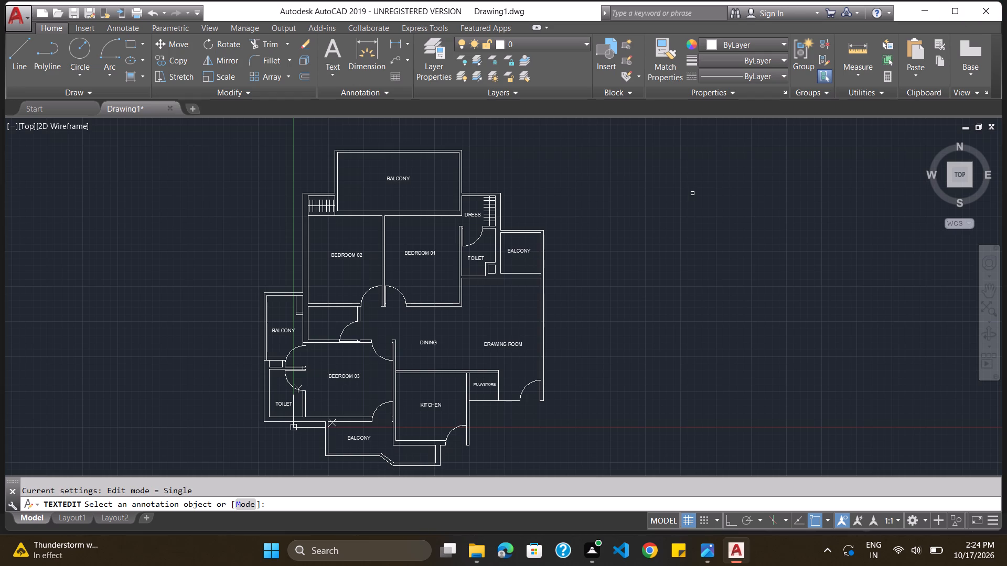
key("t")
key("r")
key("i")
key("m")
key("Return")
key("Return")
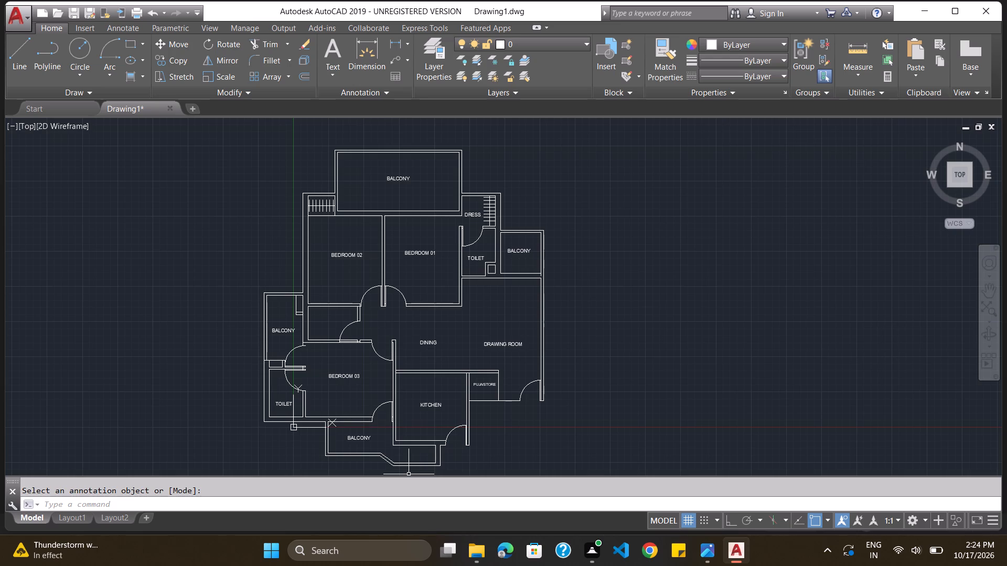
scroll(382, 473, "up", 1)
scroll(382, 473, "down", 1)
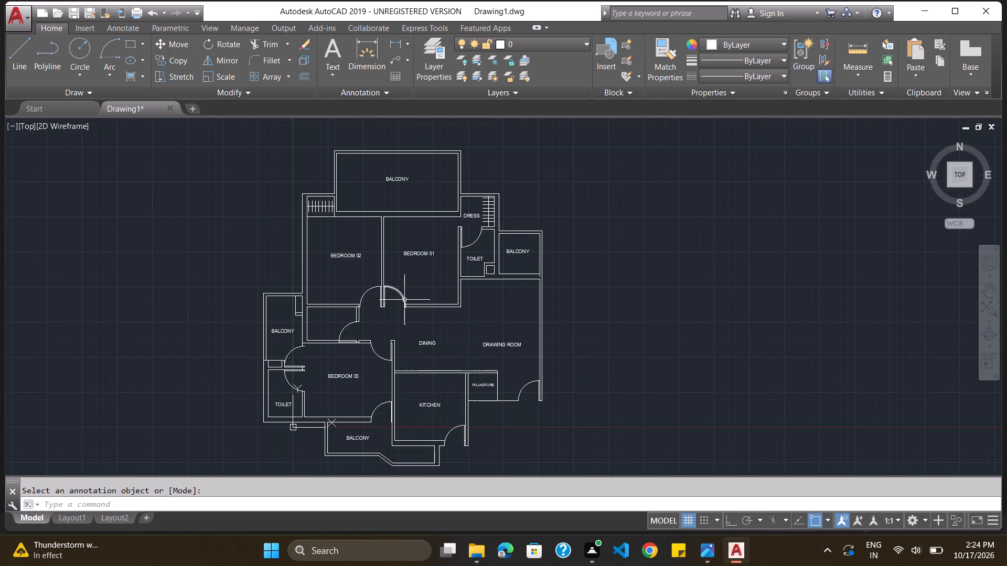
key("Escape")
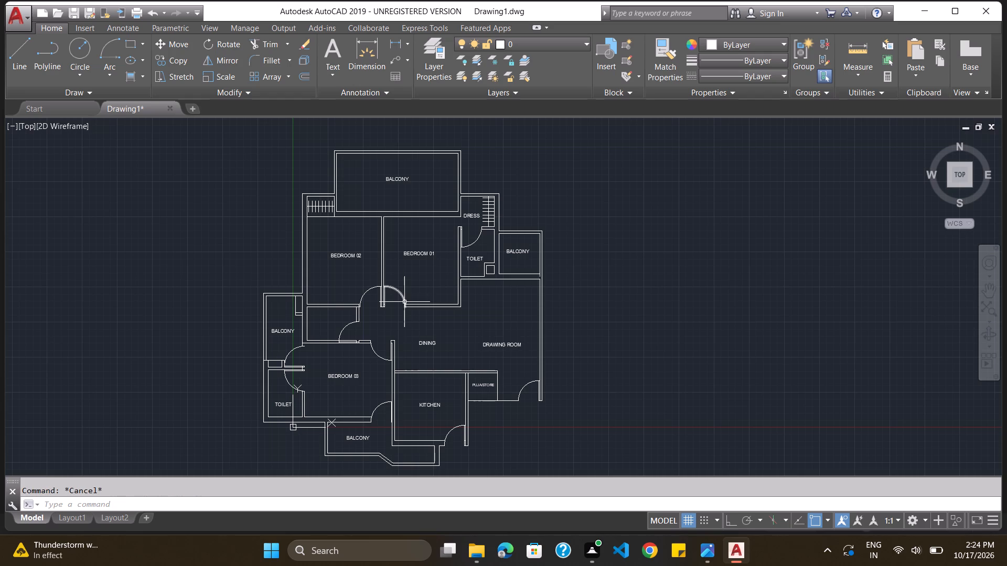
With the Trim command, extend the shaft niche's top wall line and the small shaft box's top and bottom lines to the adjacent east balcony's wall.
key("t")
type("RI")
key("m")
key("Return")
key("Return")
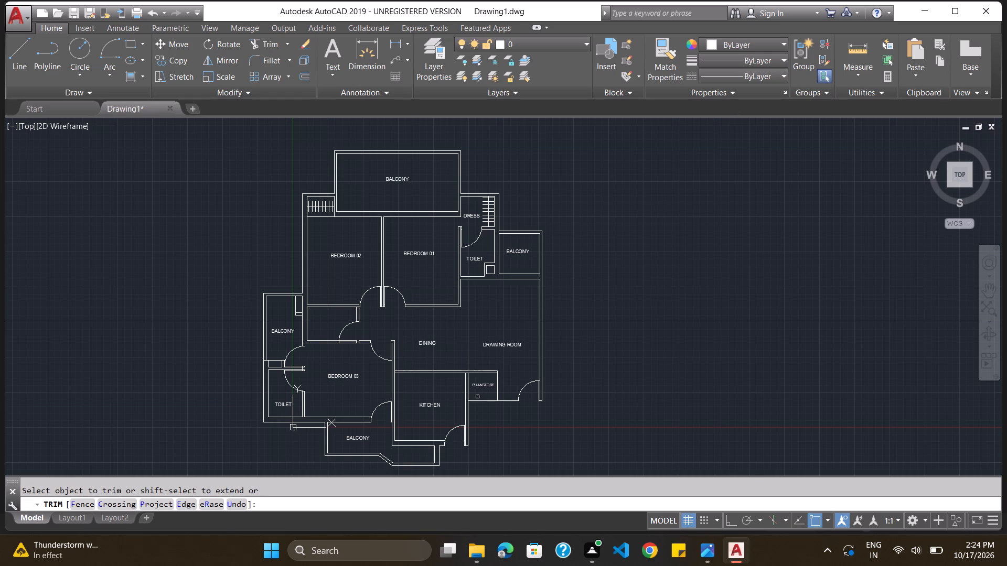
scroll(448, 466, "down", 1)
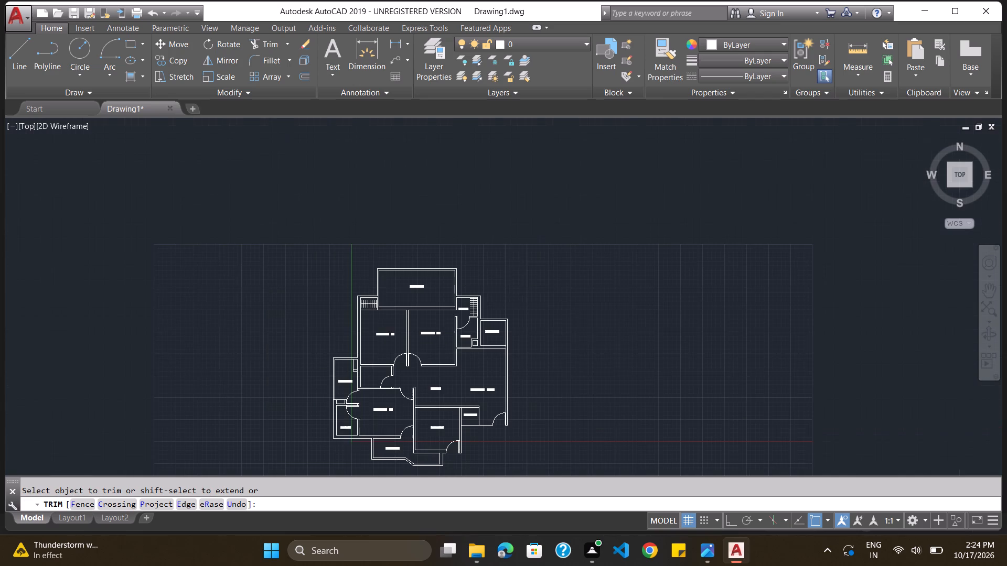
scroll(445, 472, "up", 3)
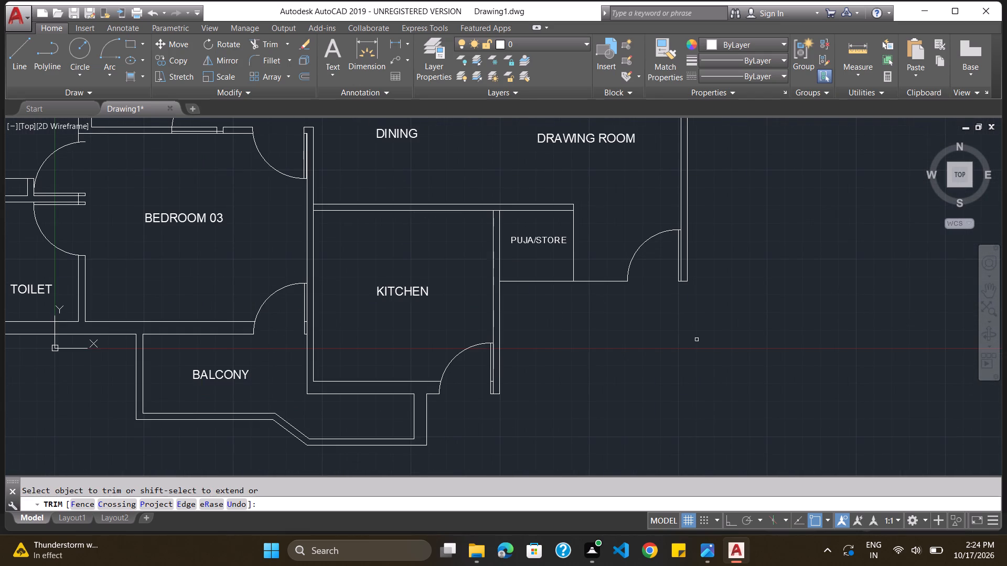
scroll(358, 300, "down", 3)
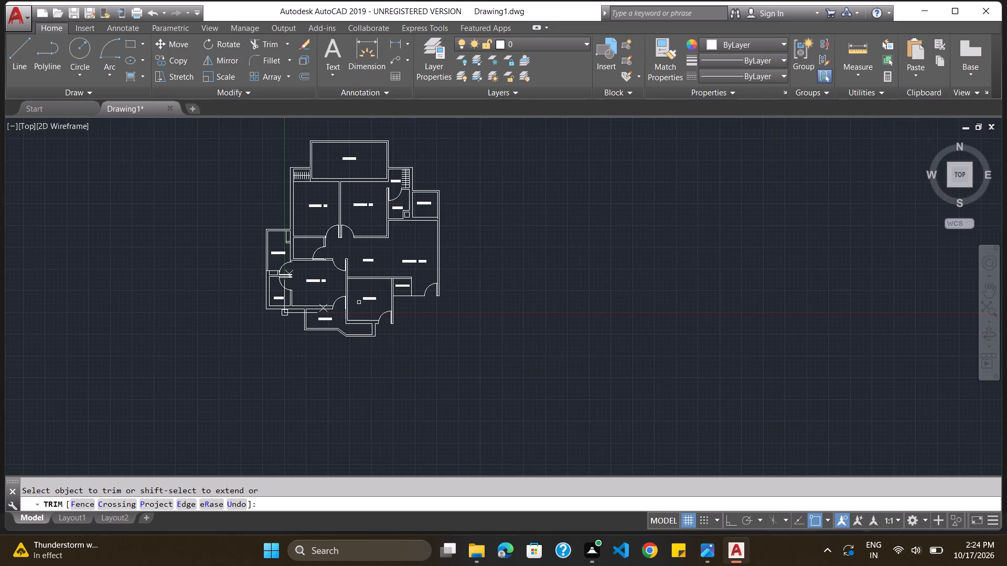
scroll(292, 254, "up", 2)
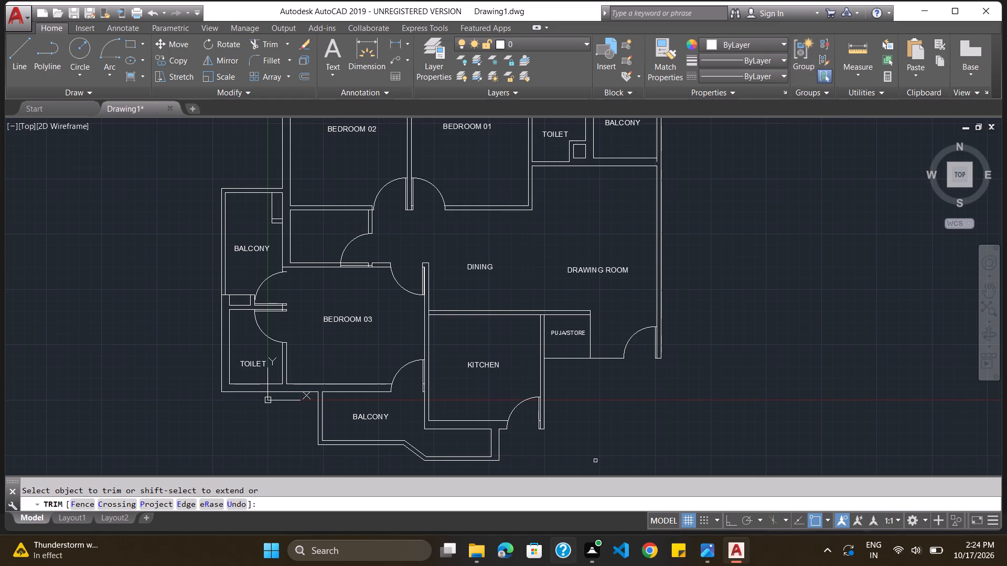
scroll(217, 278, "up", 3)
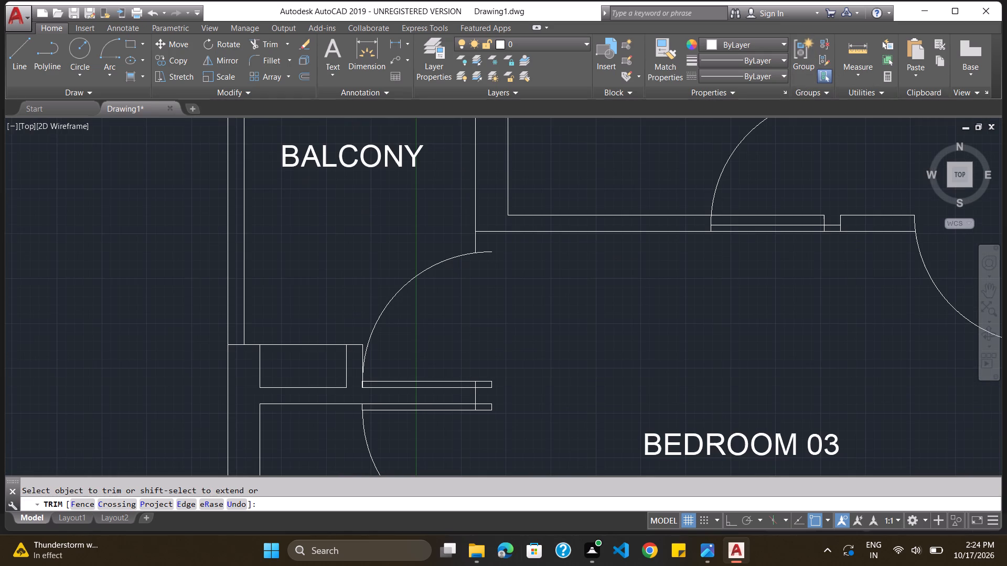
scroll(210, 287, "down", 2)
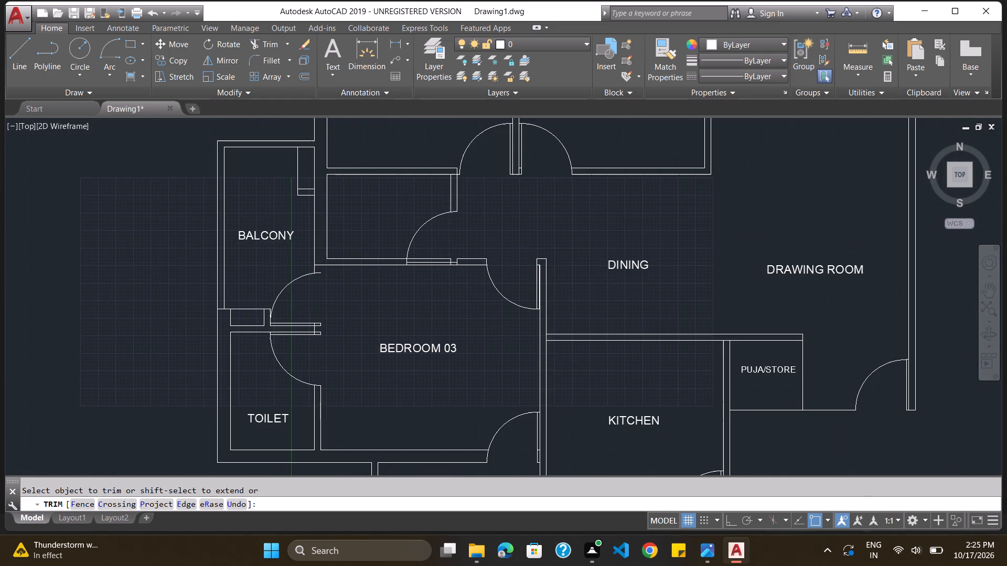
scroll(210, 287, "down", 3)
scroll(303, 242, "up", 1)
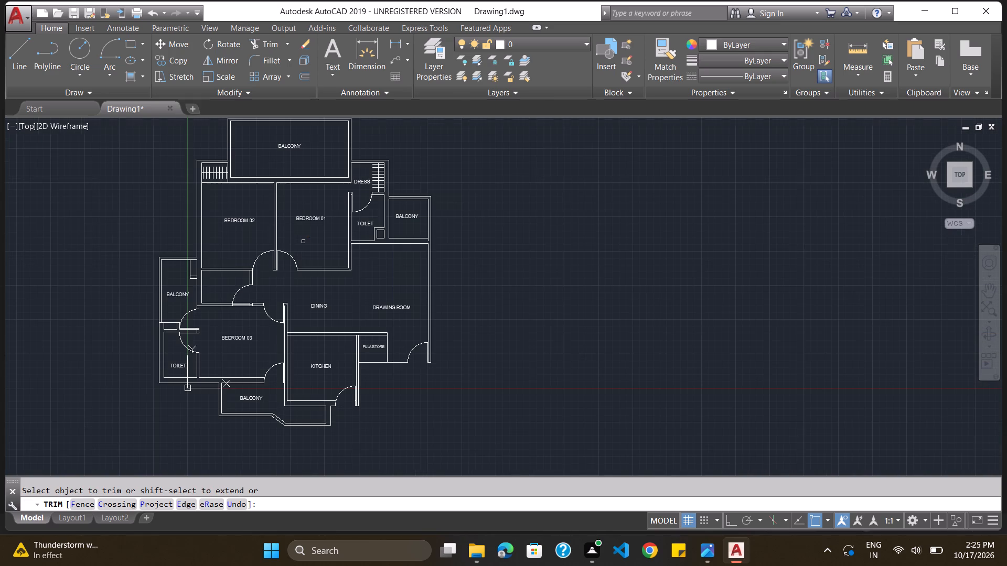
scroll(136, 249, "down", 1)
scroll(118, 236, "up", 1)
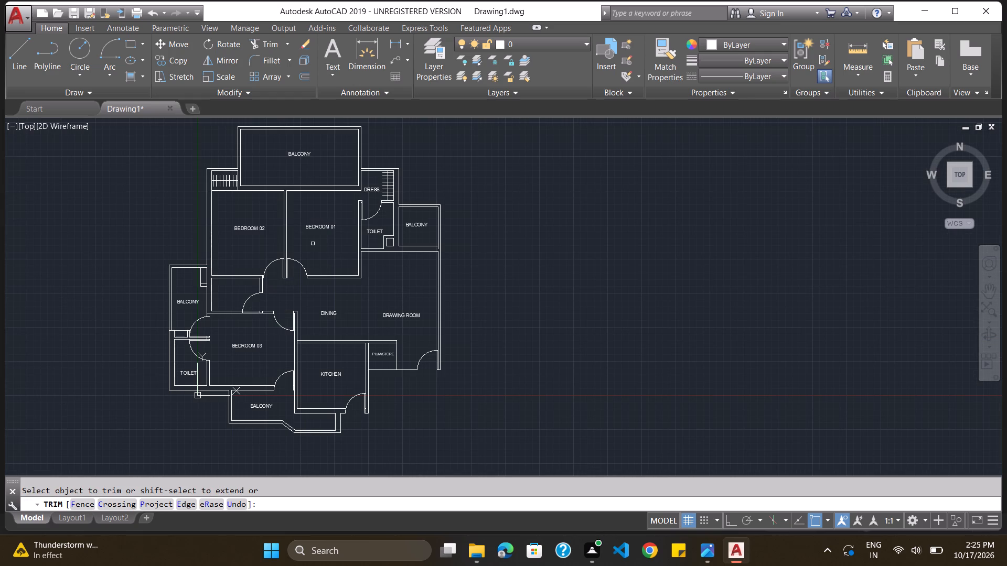
left_click(389, 235, "shift")
scroll(395, 236, "up", 2, "shift")
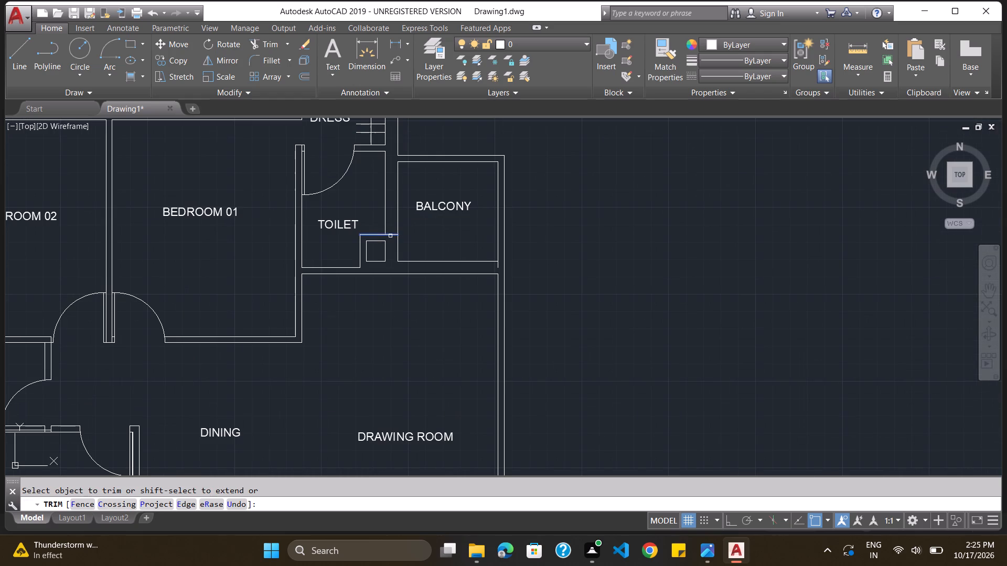
left_click(390, 236, "shift")
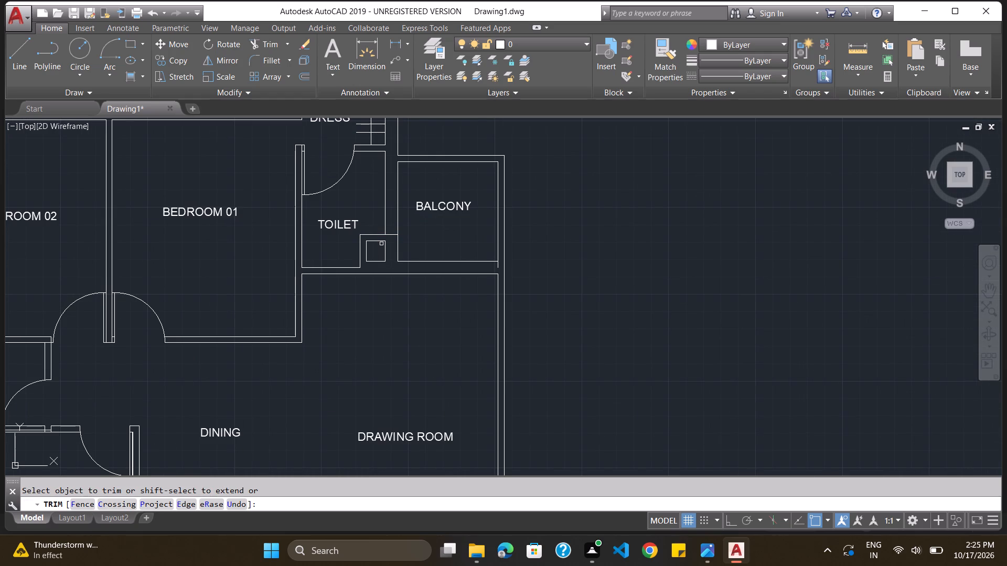
left_click(381, 243, "shift")
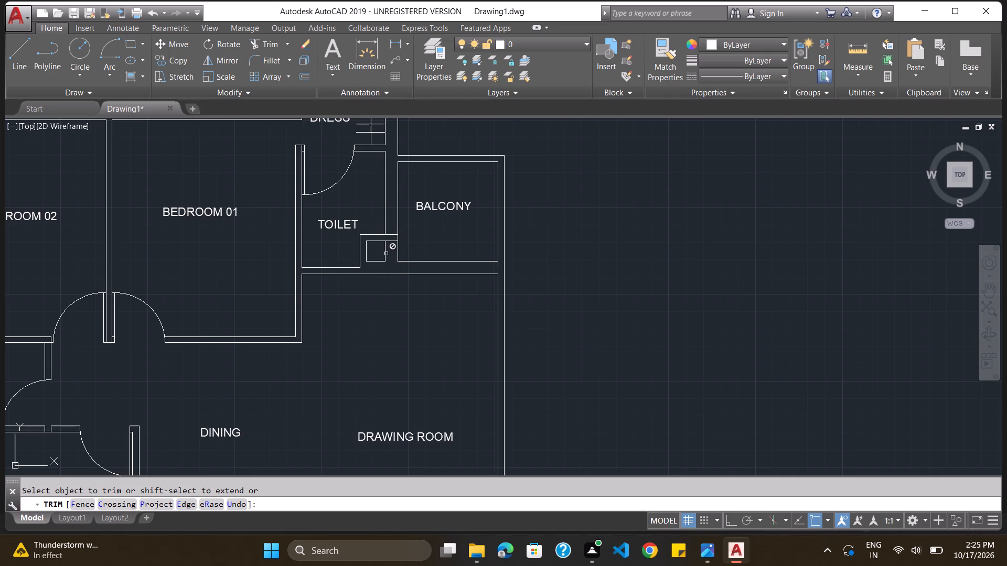
left_click(385, 254)
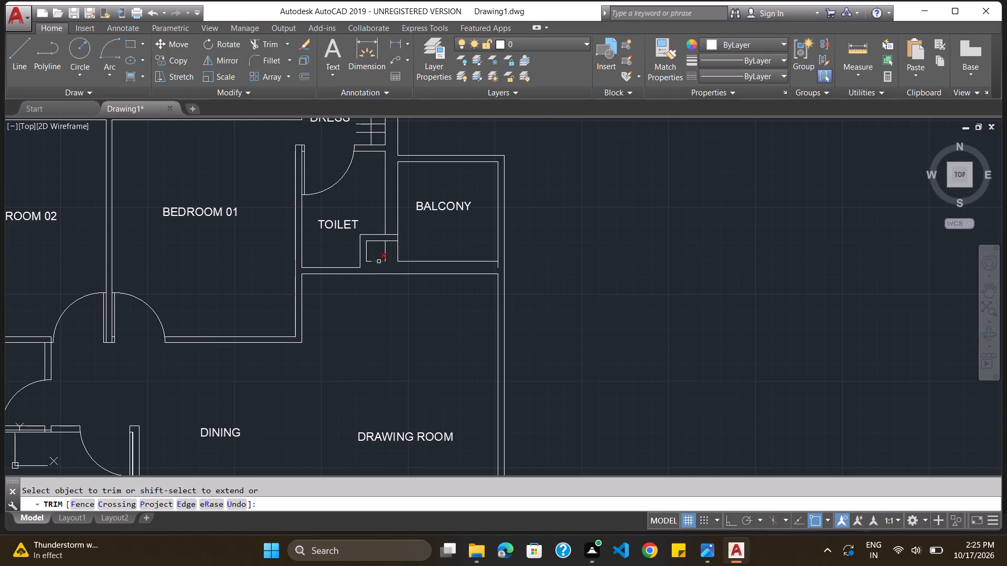
left_click(379, 262, "shift")
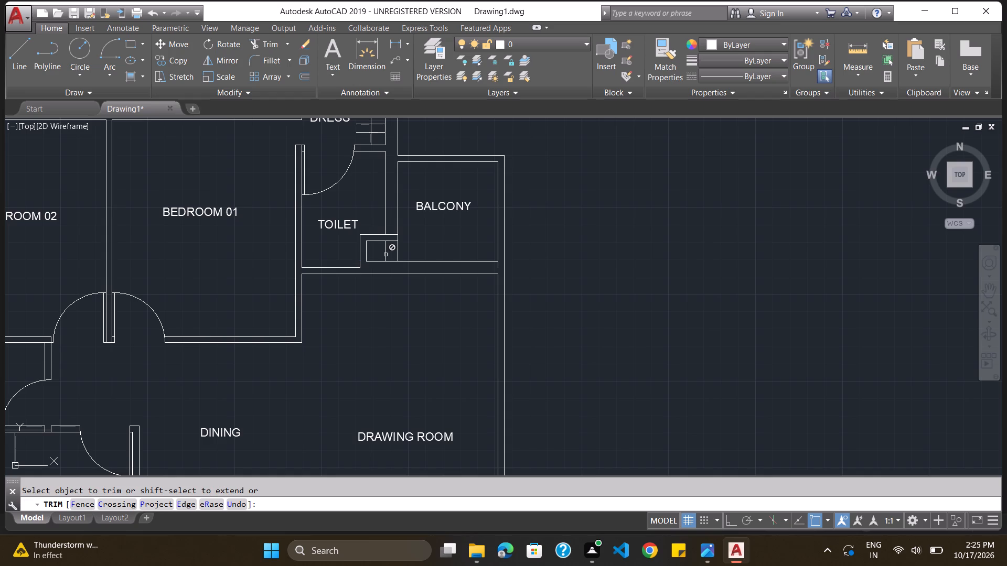
key("Escape")
Delete the small shaft box's original east line, which now divides the widened shaft beside the northeast toilet.
left_click(385, 255)
key("Delete")
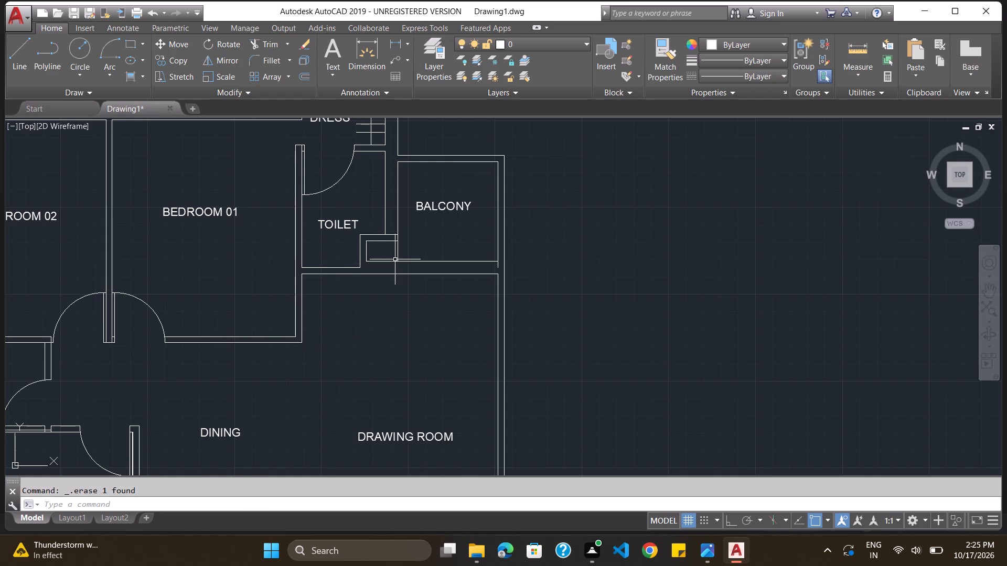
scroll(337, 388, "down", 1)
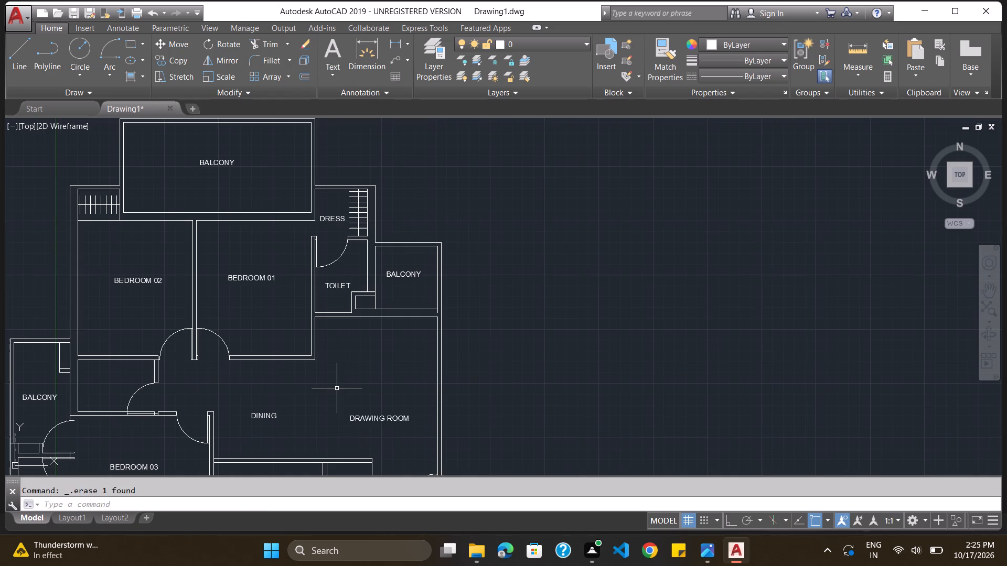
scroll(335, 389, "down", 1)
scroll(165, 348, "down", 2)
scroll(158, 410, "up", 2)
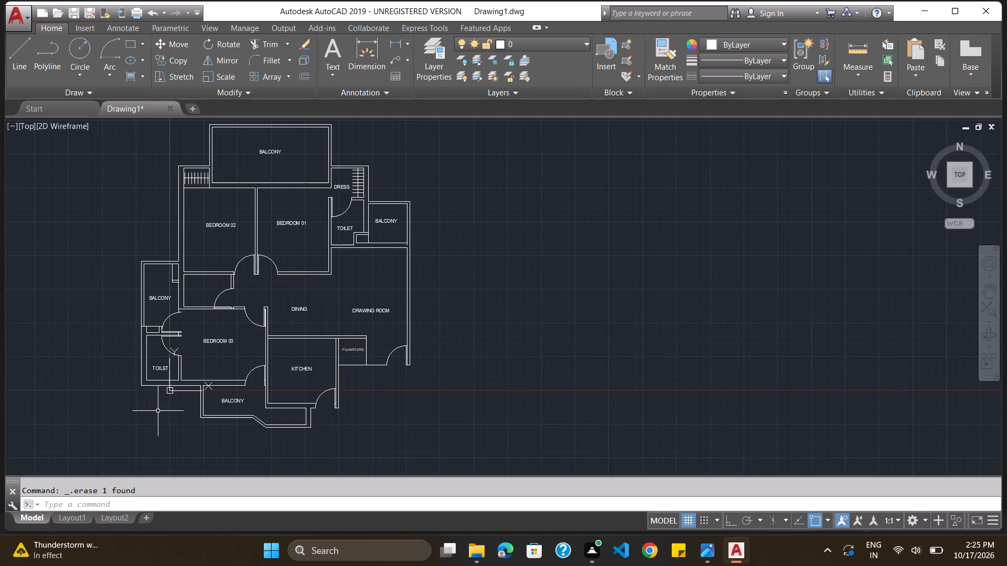
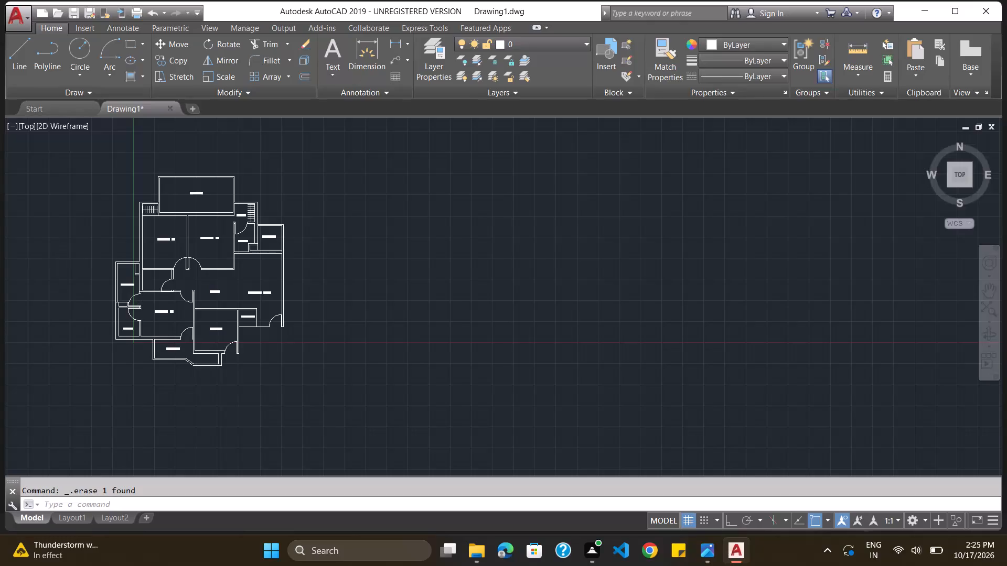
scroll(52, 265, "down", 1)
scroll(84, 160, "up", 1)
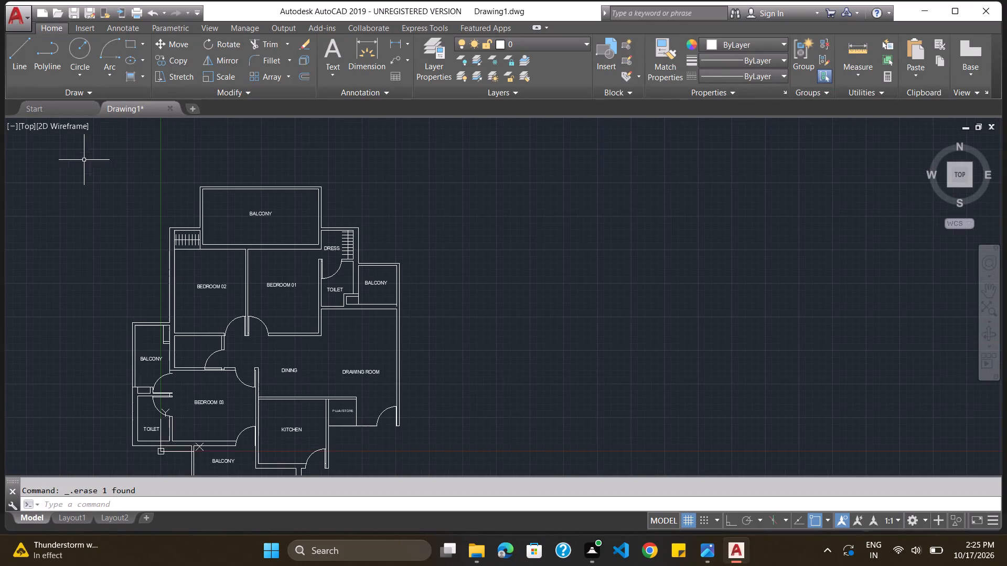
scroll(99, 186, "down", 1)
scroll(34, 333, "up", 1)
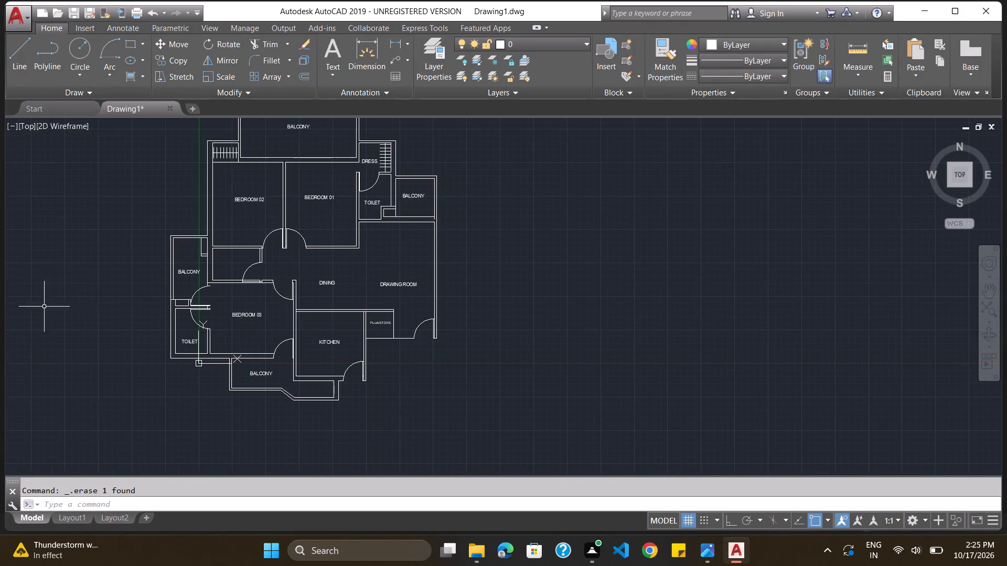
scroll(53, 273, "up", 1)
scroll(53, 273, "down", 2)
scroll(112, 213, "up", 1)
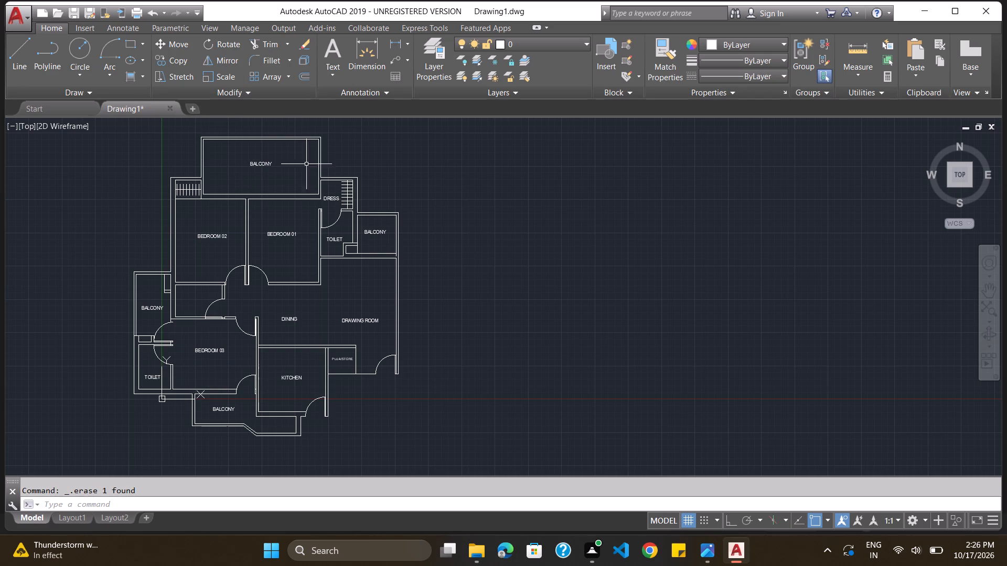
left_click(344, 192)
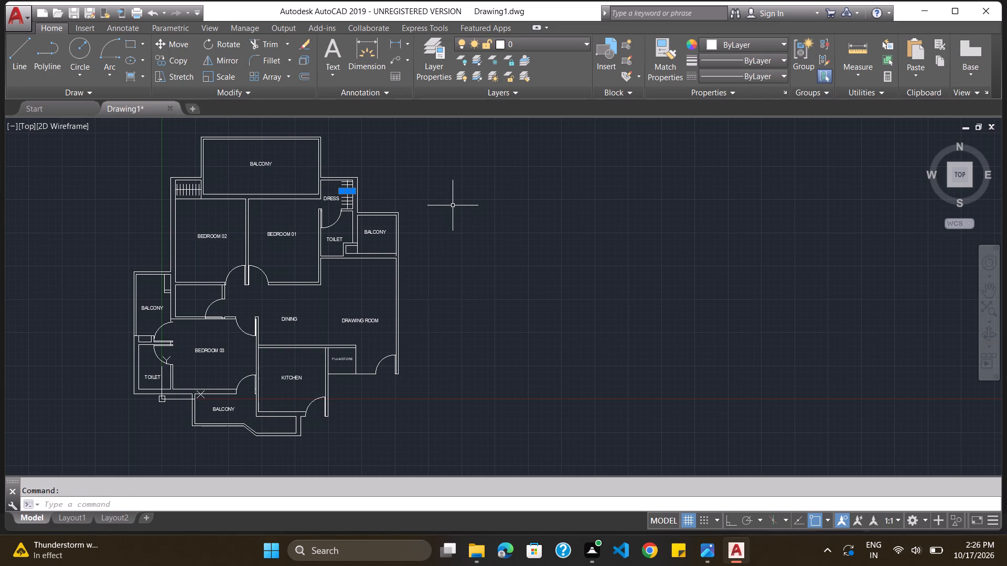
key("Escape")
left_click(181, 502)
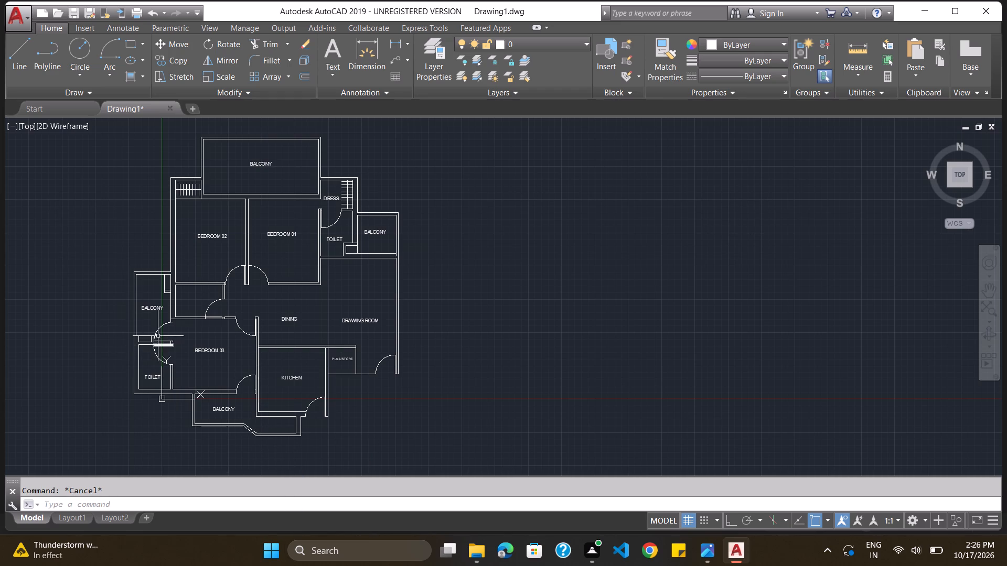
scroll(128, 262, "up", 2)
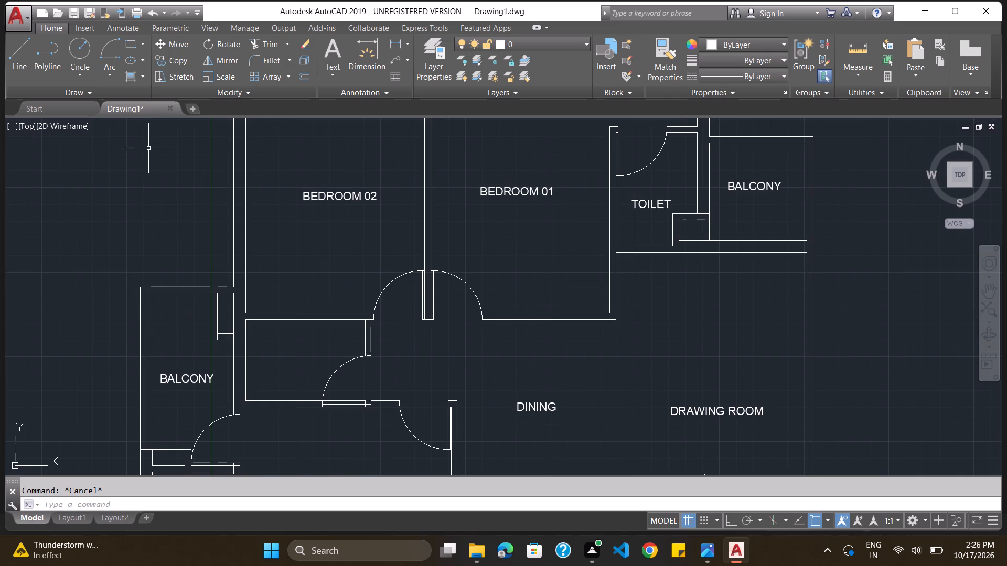
Start the Line command and set the current linetype to ByBlock.
left_click(14, 61)
scroll(125, 356, "up", 3)
scroll(126, 358, "down", 2)
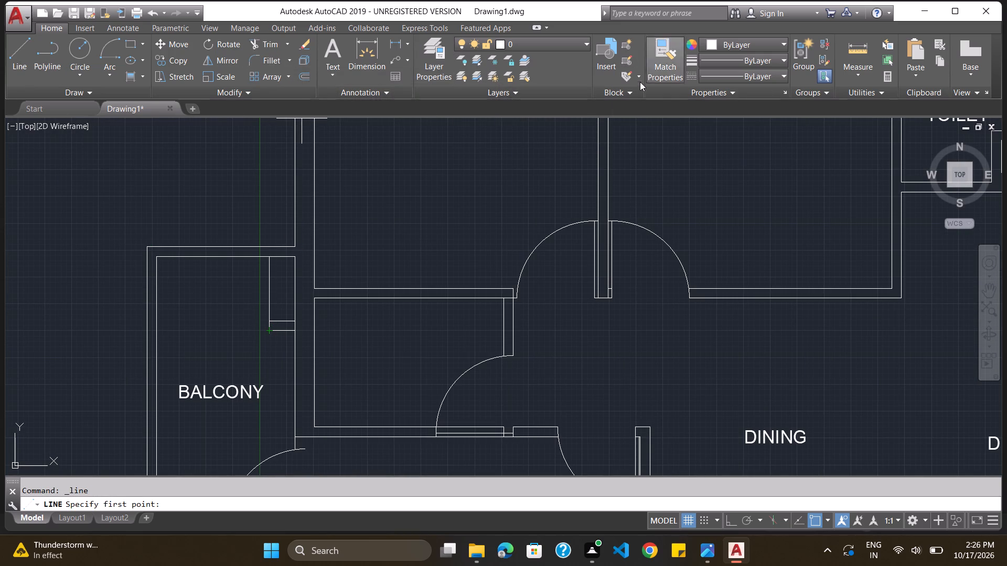
left_click(778, 60)
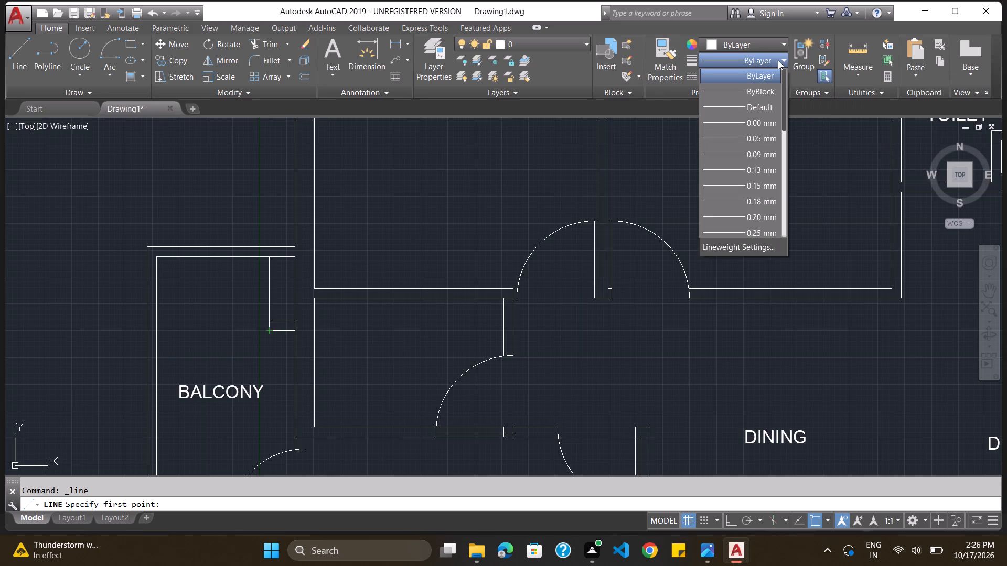
left_click(778, 60)
left_click(772, 75)
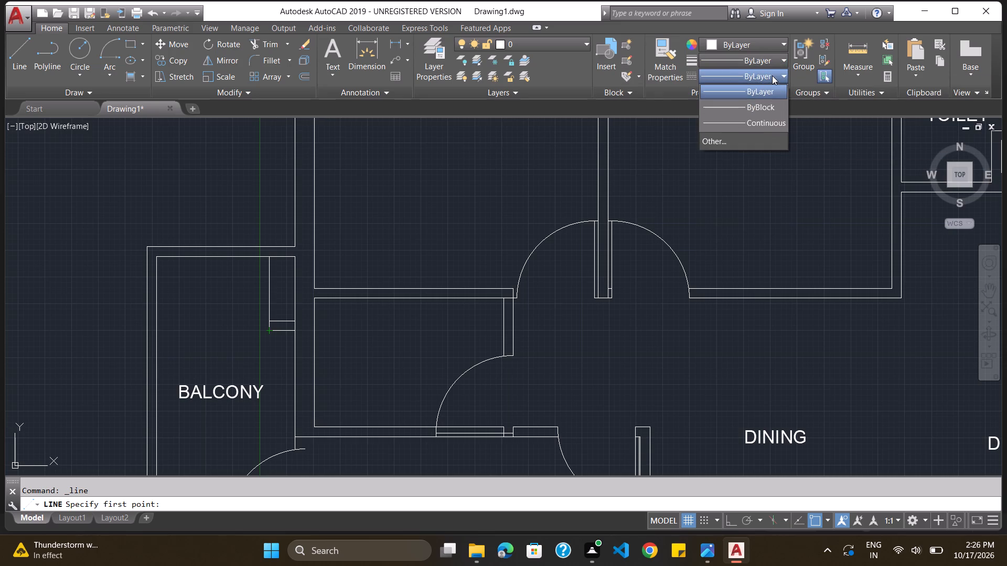
left_click(772, 75)
left_click(772, 75)
left_click(769, 45)
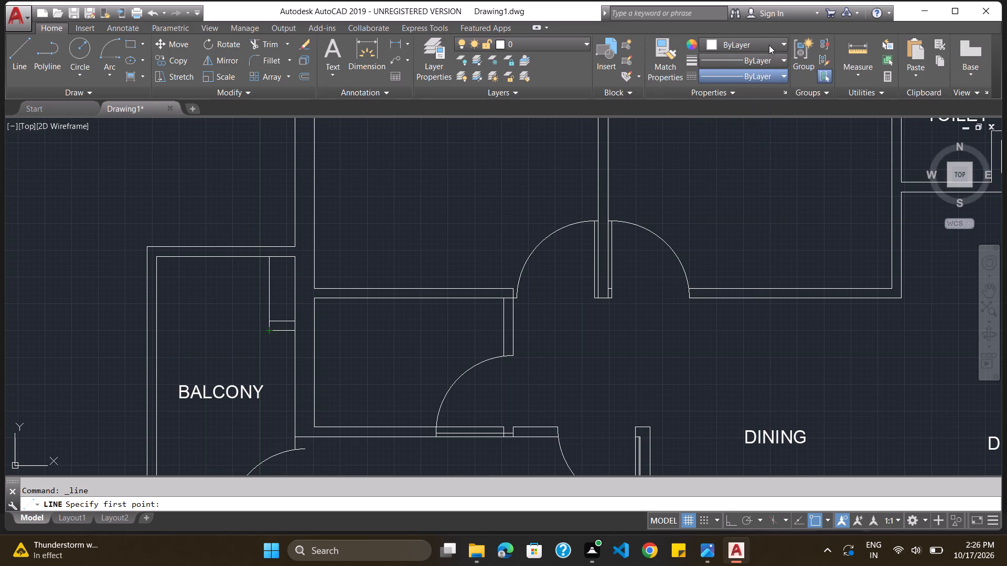
left_click(769, 45)
left_click(768, 46)
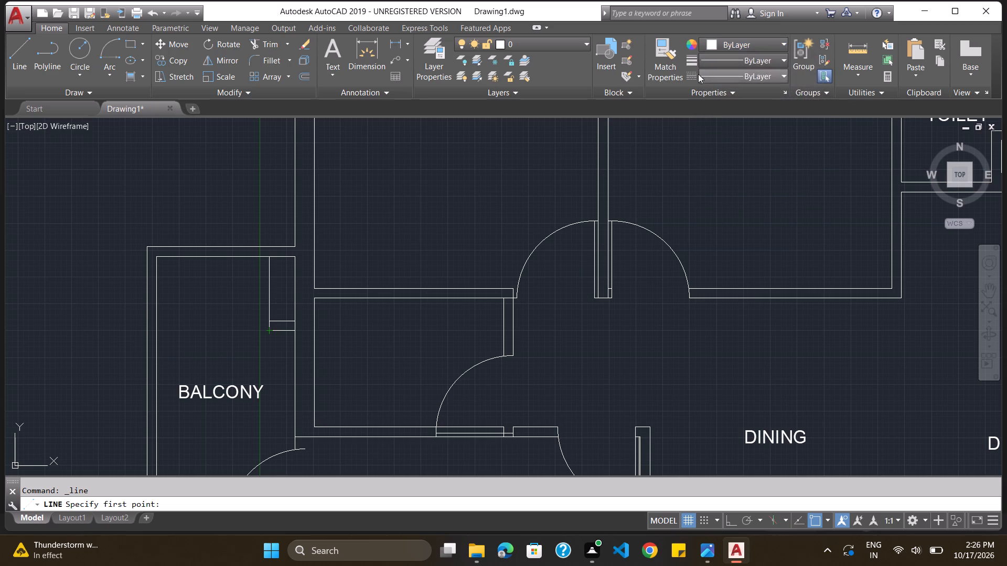
left_click(694, 75)
left_click(688, 59)
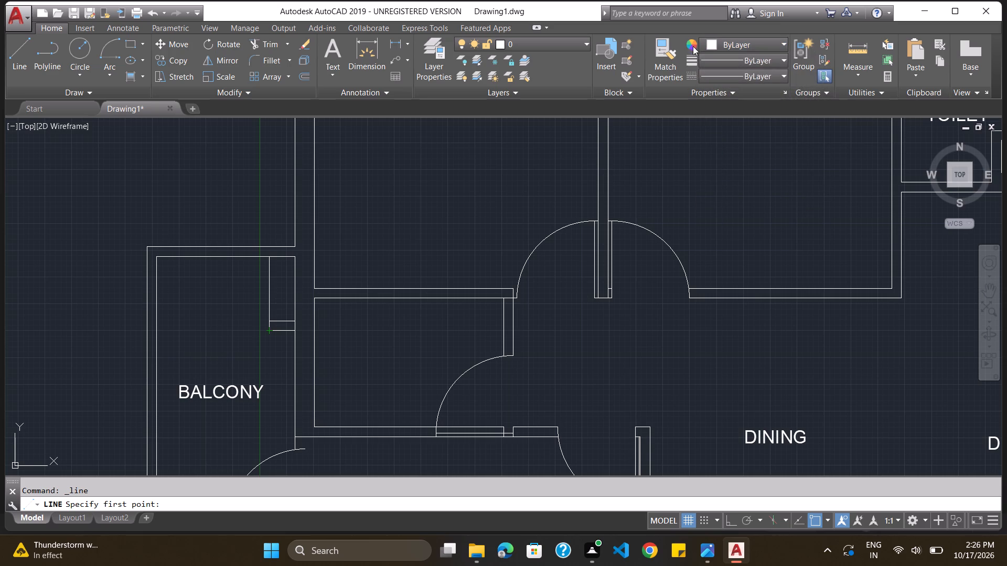
left_click(776, 76)
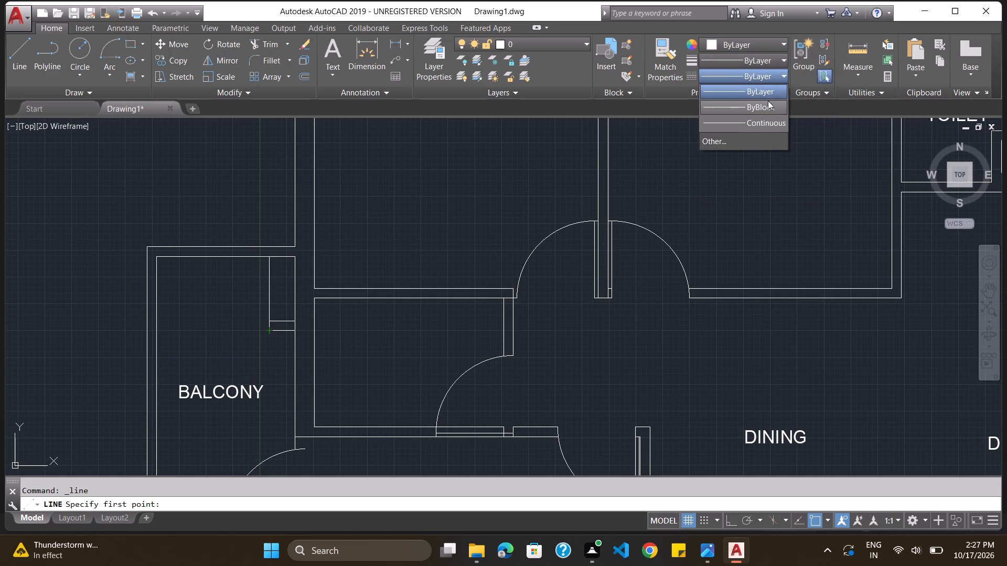
left_click(768, 107)
Begin a line inside Bedroom 01 and turn on Ortho mode.
left_click(721, 189)
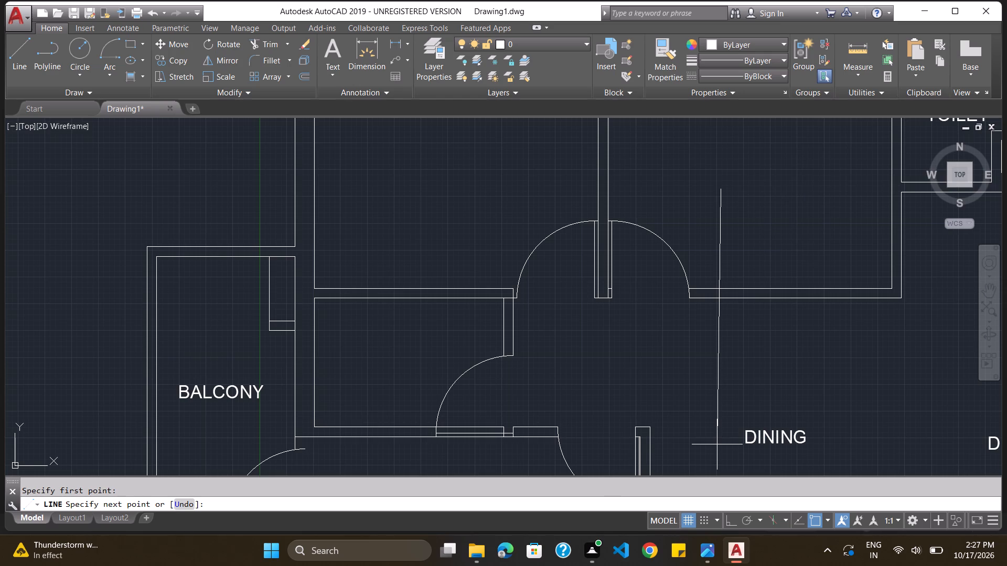
left_click(730, 521)
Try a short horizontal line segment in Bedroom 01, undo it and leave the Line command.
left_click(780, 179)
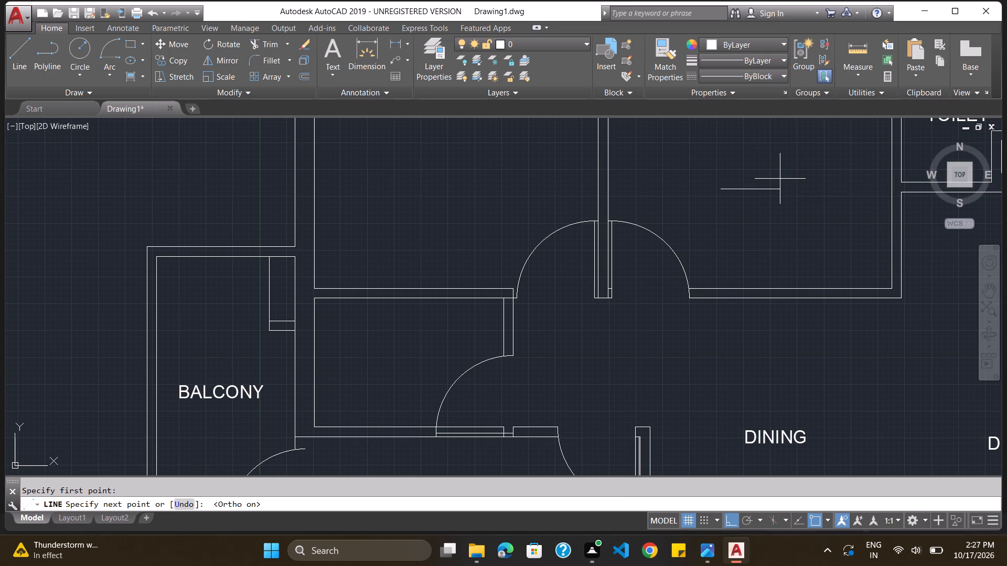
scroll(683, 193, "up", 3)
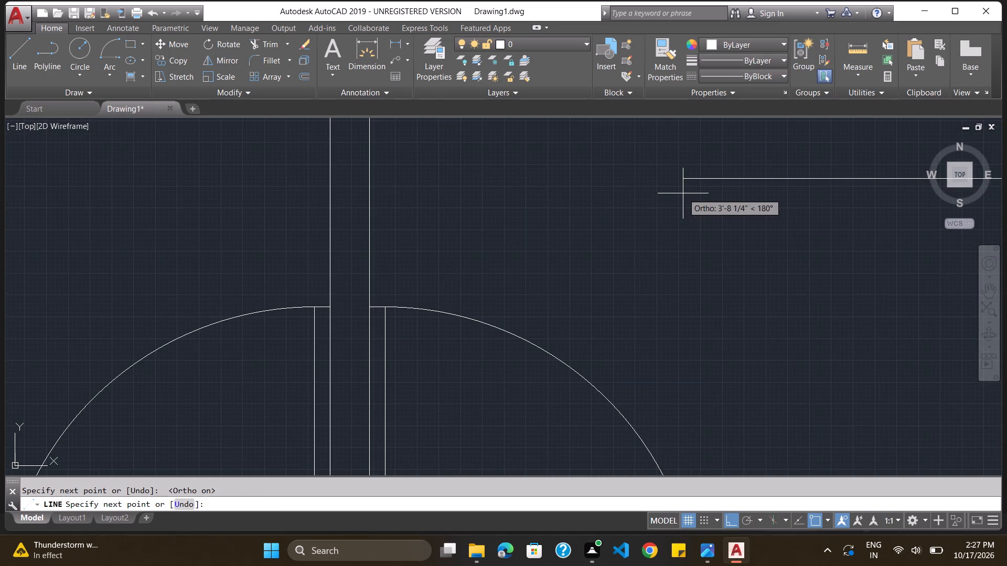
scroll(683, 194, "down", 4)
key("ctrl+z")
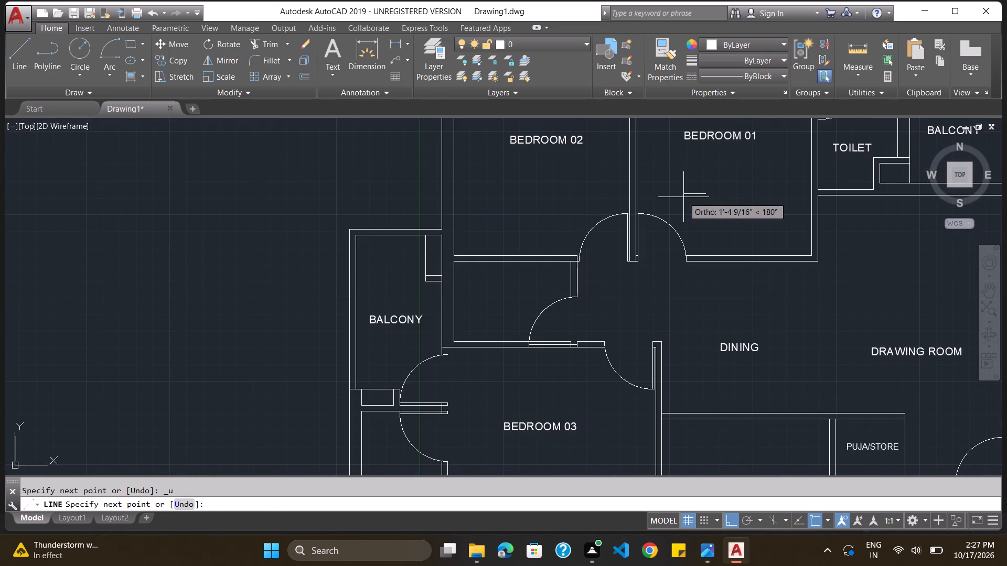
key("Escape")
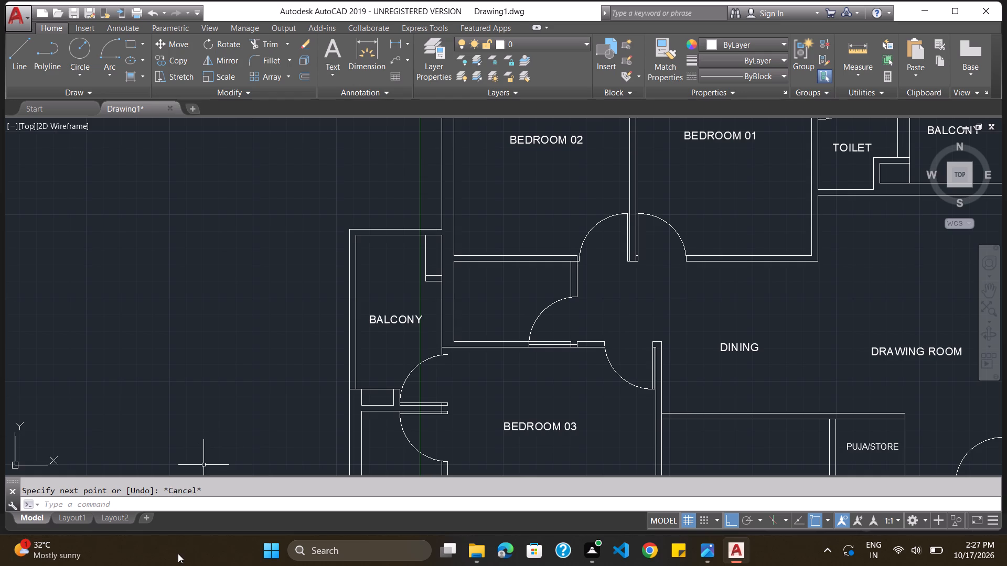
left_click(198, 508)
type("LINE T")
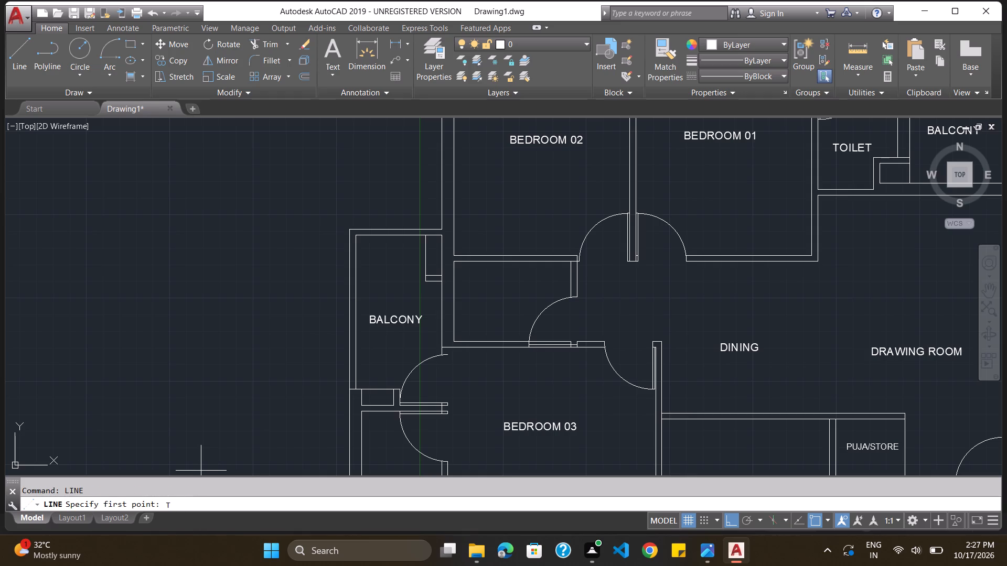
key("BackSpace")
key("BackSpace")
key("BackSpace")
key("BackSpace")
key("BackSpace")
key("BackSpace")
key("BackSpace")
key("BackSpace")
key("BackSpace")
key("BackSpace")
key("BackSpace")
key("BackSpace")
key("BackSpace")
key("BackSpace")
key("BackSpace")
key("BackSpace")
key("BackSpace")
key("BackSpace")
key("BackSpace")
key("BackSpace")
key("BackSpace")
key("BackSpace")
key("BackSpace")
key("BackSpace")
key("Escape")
Open the Linetype Manager and load the ACAD_ISO02W100 ISO dash linetype from acad.lin.
type("LINE")
type("TY")
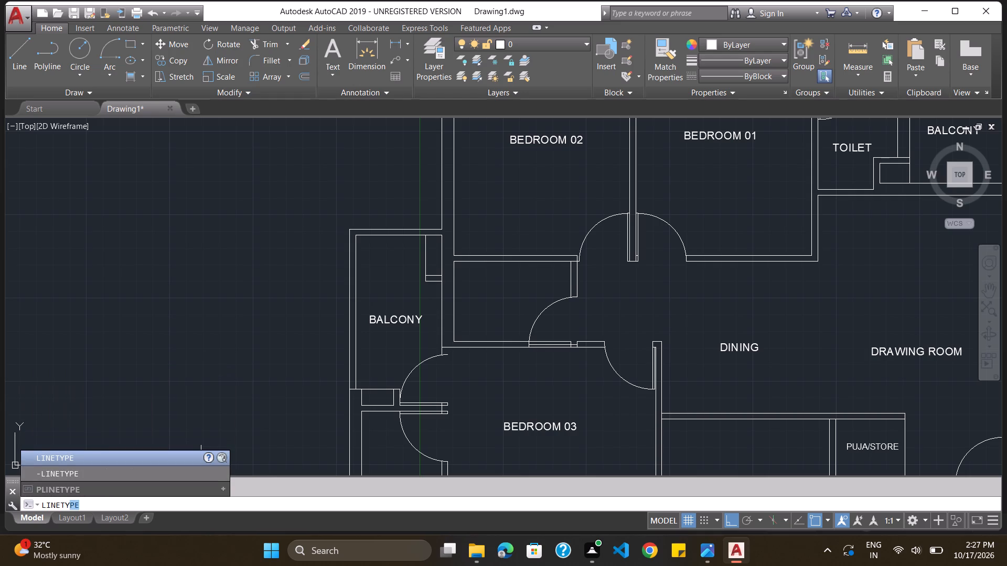
key("Return")
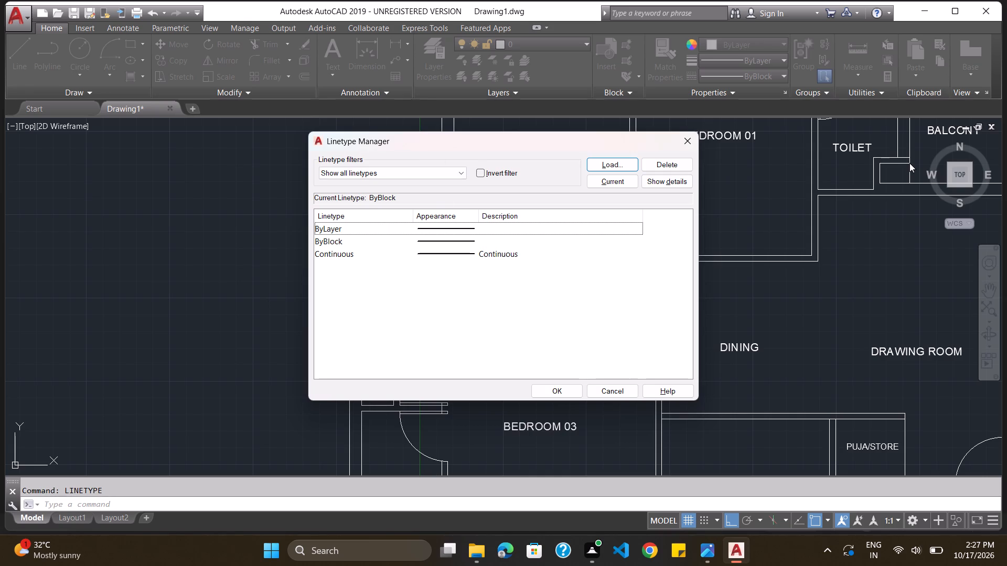
left_click(607, 165)
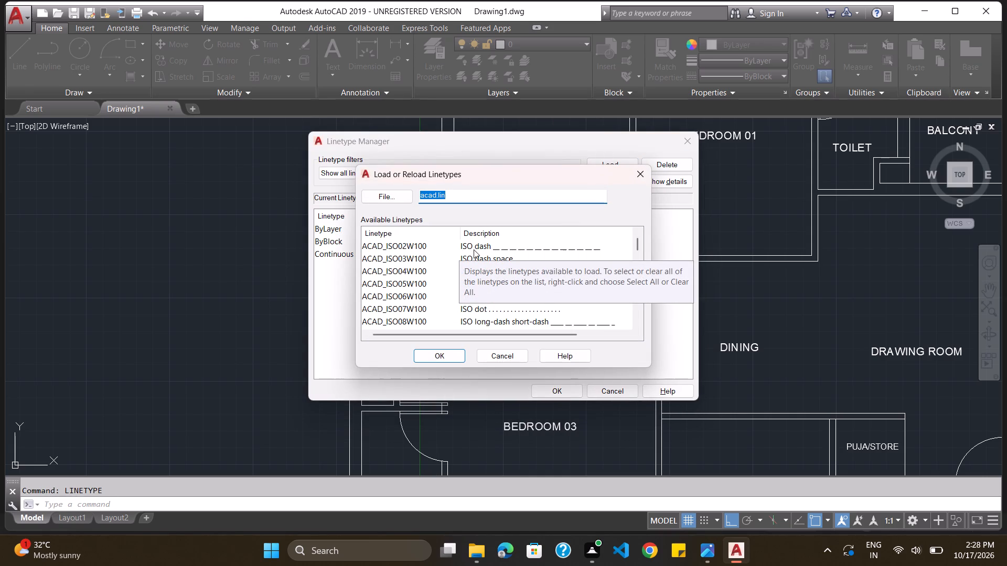
left_click(474, 249)
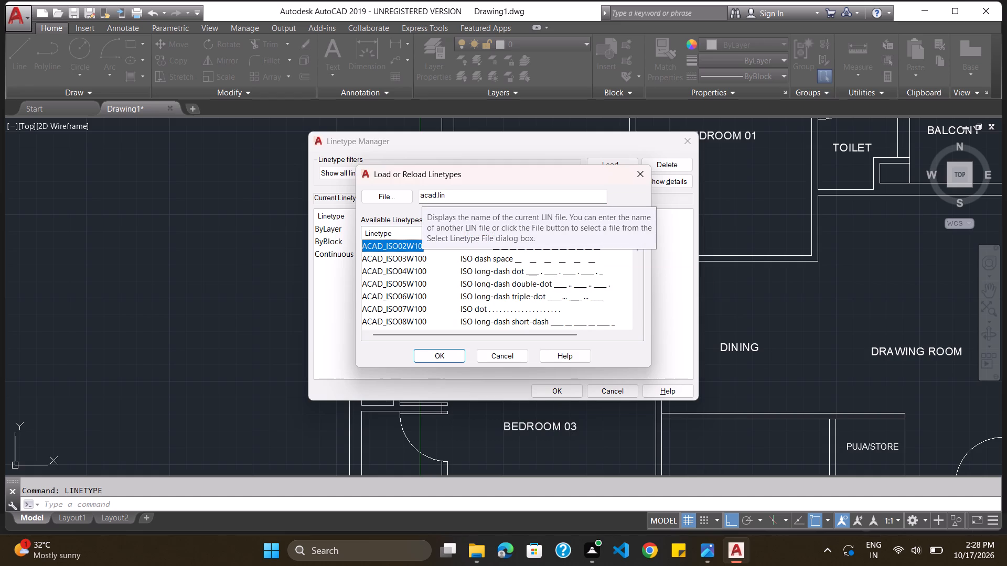
left_click(454, 358)
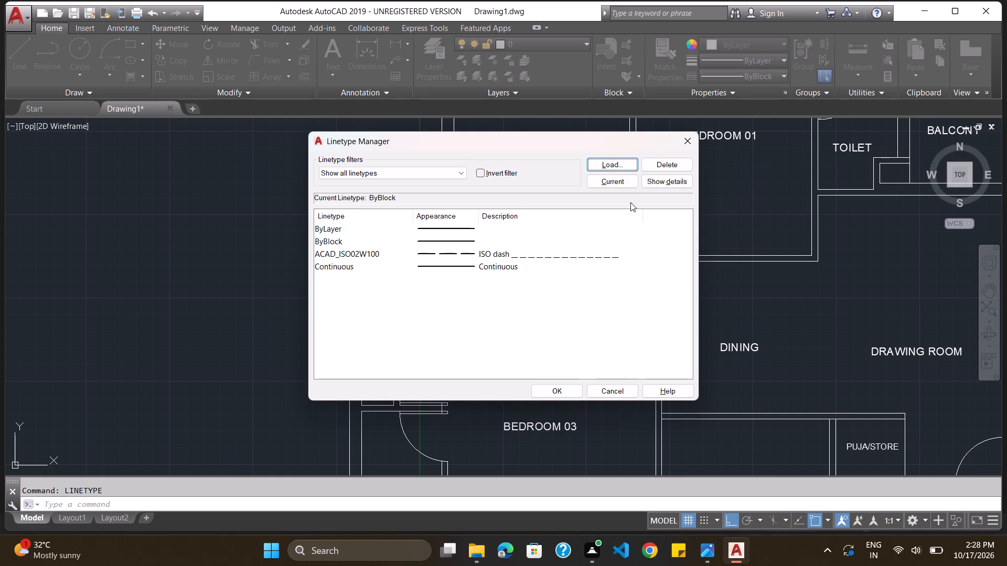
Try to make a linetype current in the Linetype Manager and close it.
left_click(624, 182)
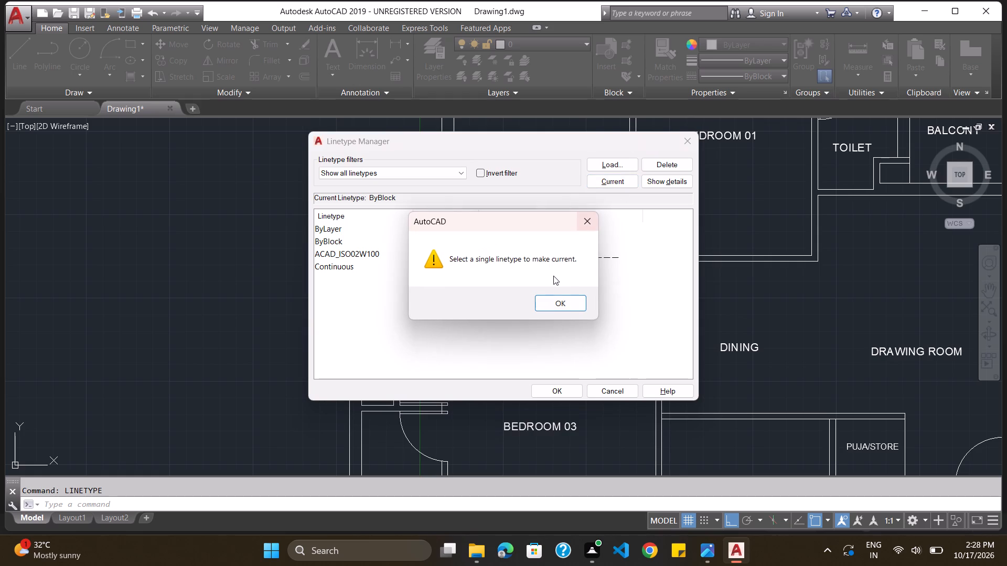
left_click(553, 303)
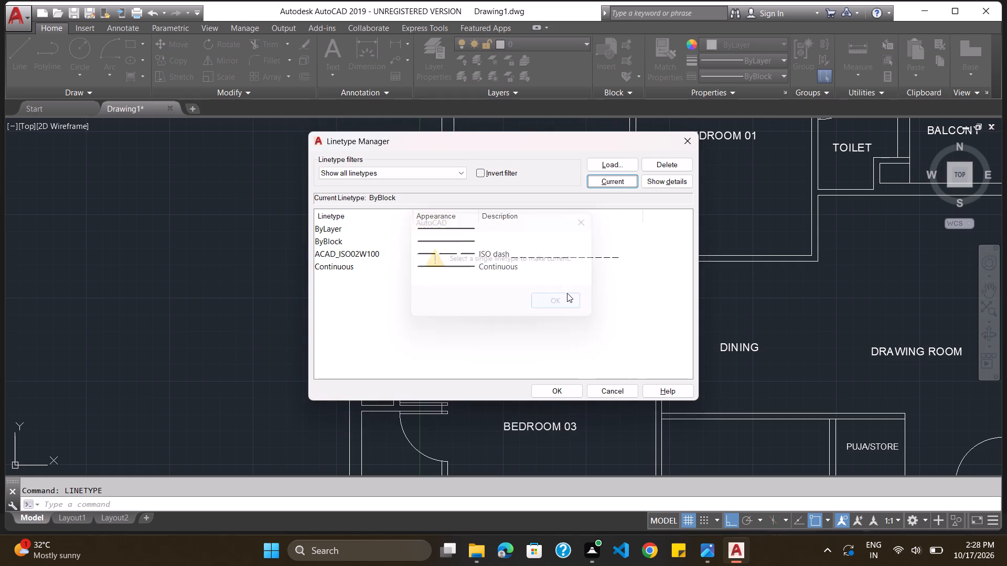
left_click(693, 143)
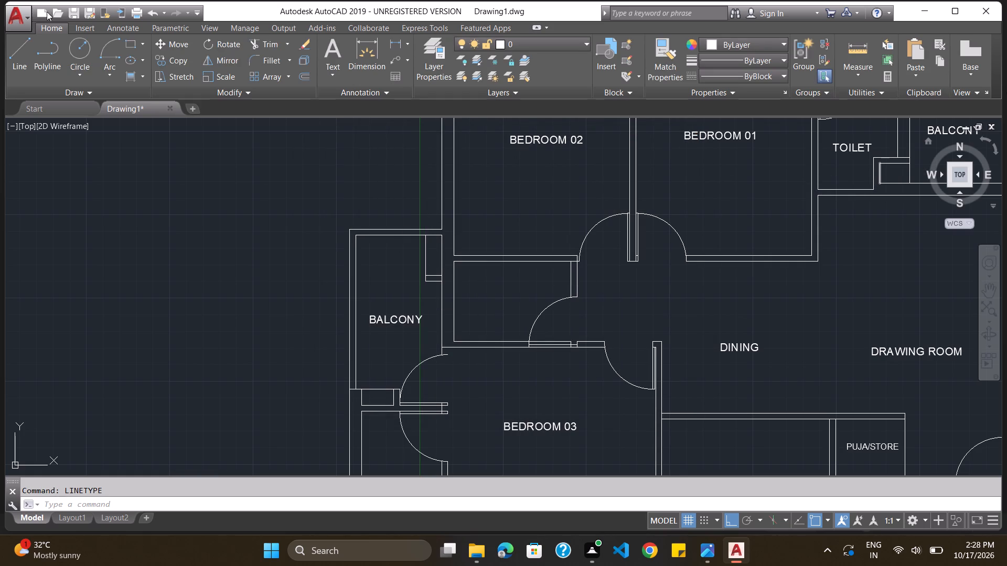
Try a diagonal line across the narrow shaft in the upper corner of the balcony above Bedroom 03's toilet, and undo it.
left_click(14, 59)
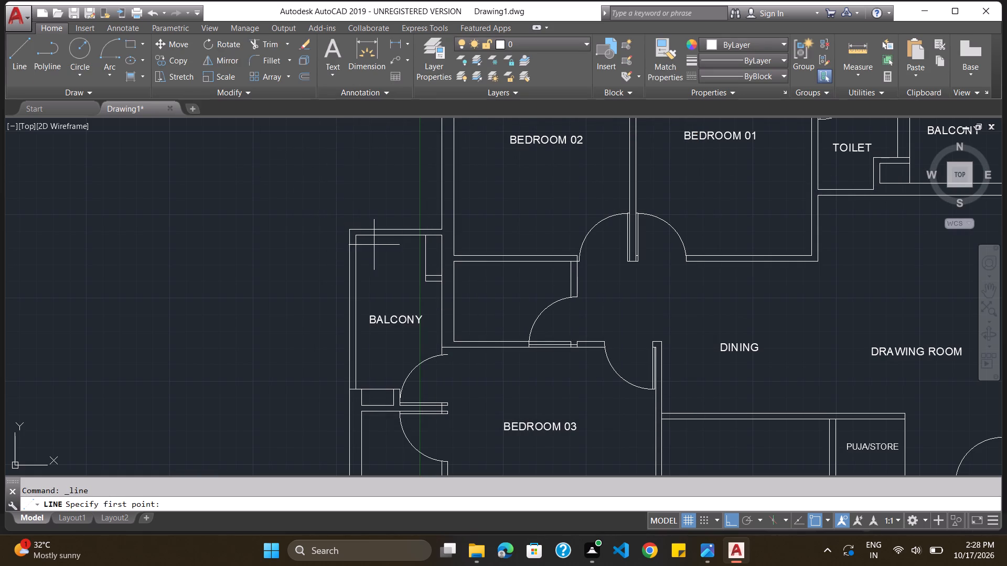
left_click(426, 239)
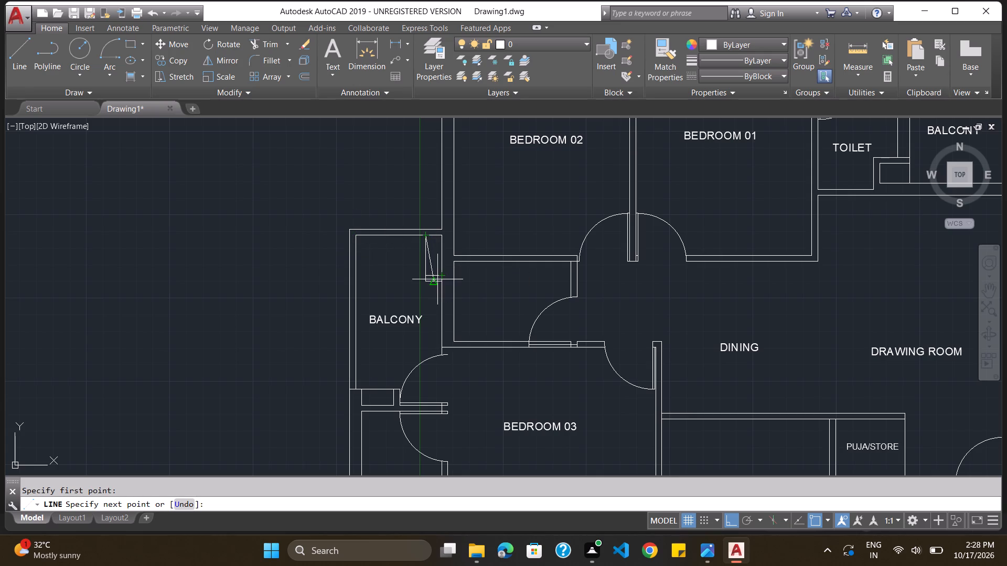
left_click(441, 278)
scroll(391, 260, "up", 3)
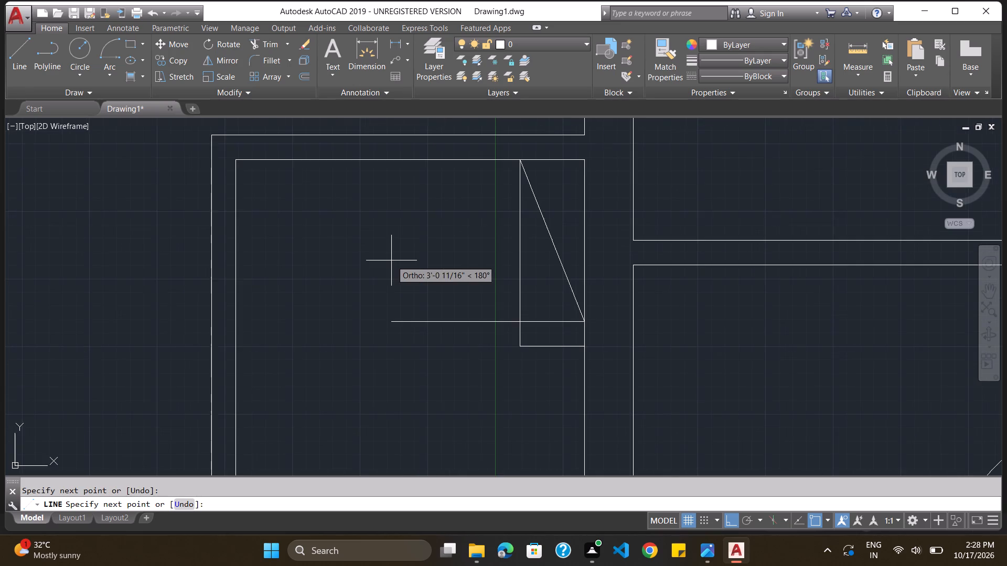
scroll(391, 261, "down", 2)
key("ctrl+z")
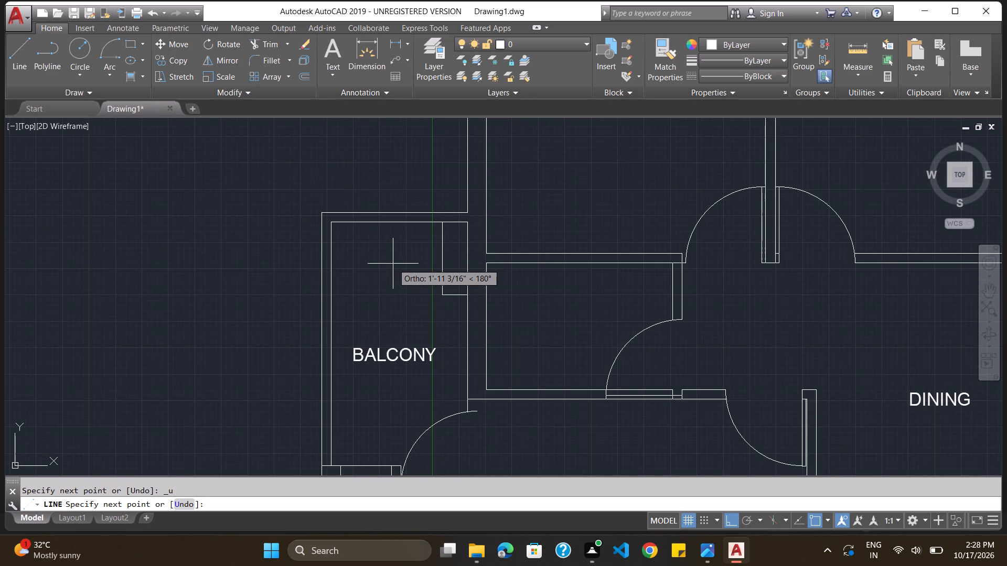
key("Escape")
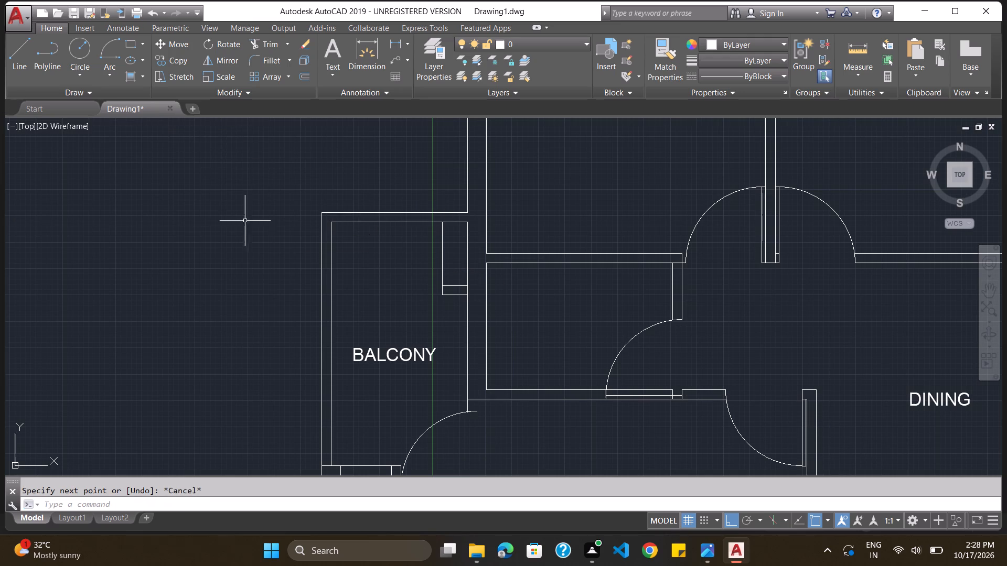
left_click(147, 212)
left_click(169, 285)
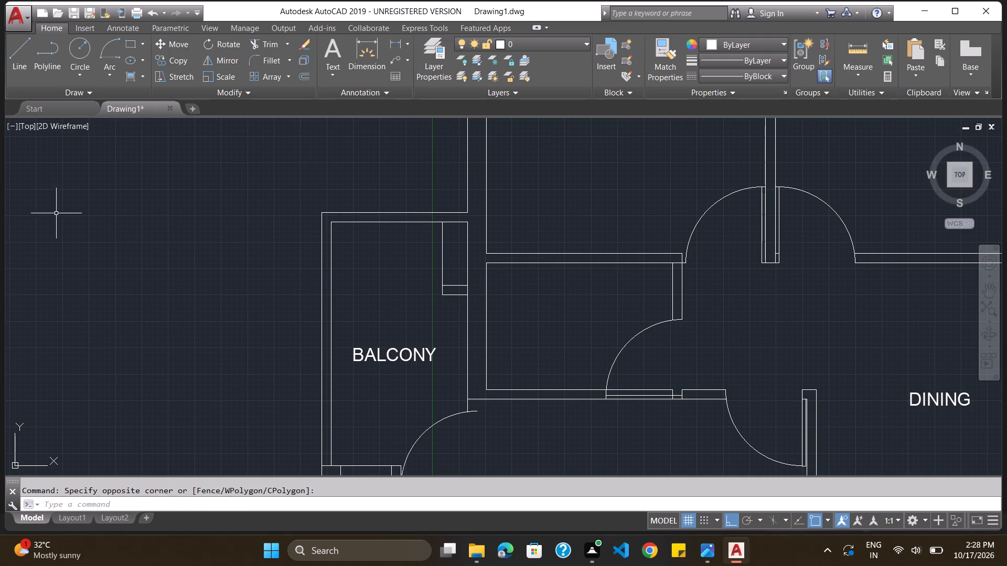
Reload the ACAD_ISO02W100 ISO dash linetype from acad.lin in the Linetype Manager and accept the dialog.
left_click(151, 500)
type("LINETYPE")
key("Return")
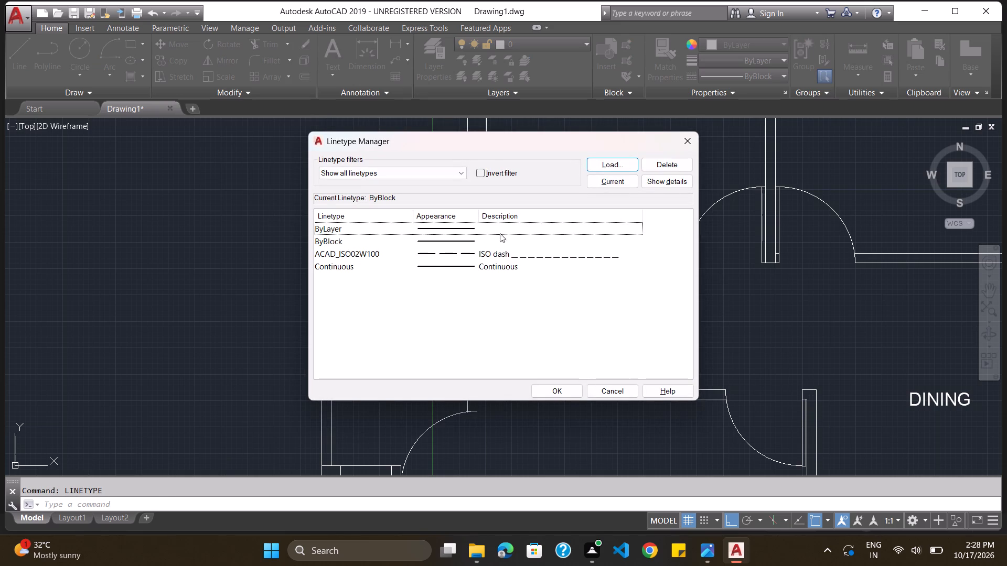
left_click(462, 171)
left_click(462, 171)
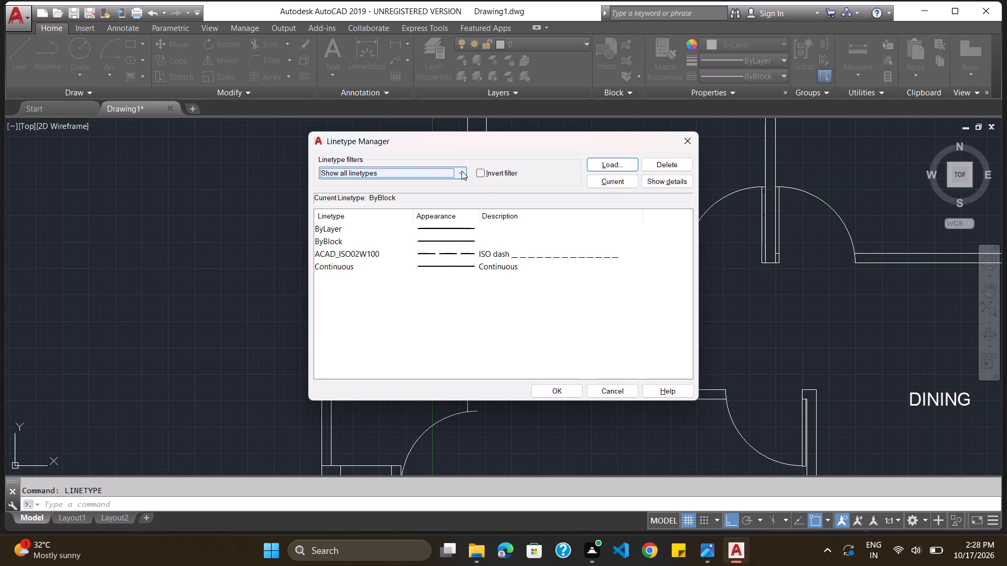
left_click(619, 166)
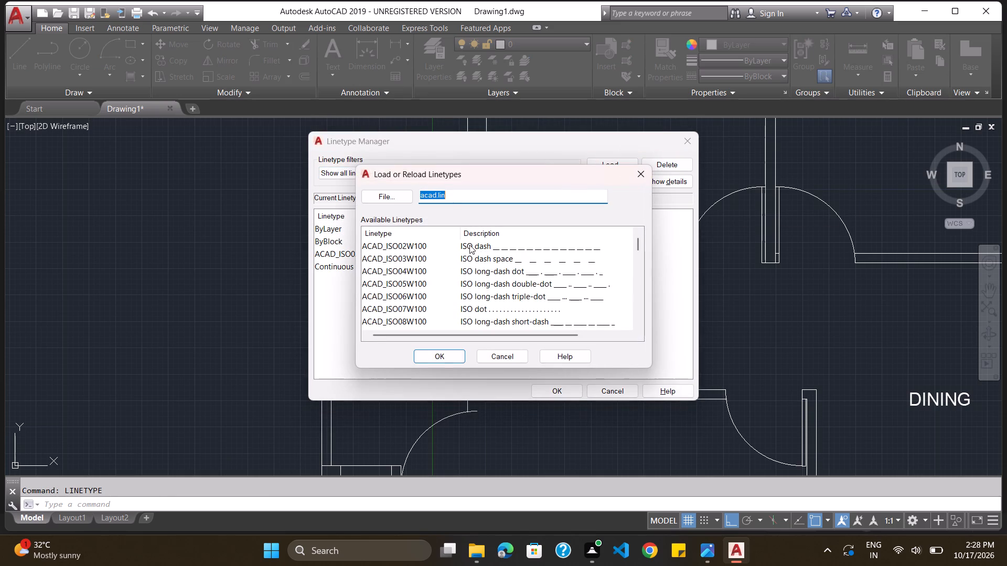
left_click(470, 248)
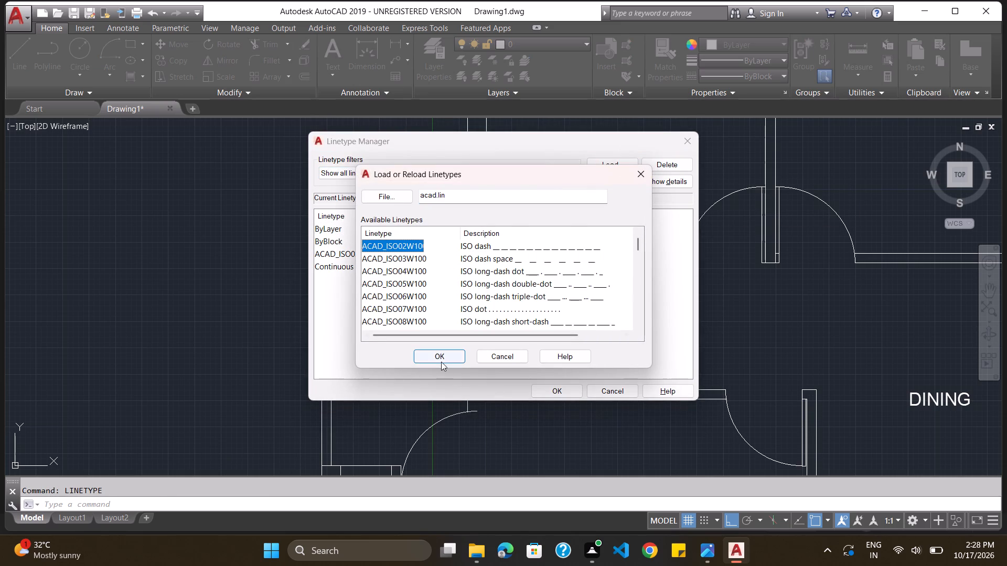
left_click(441, 362)
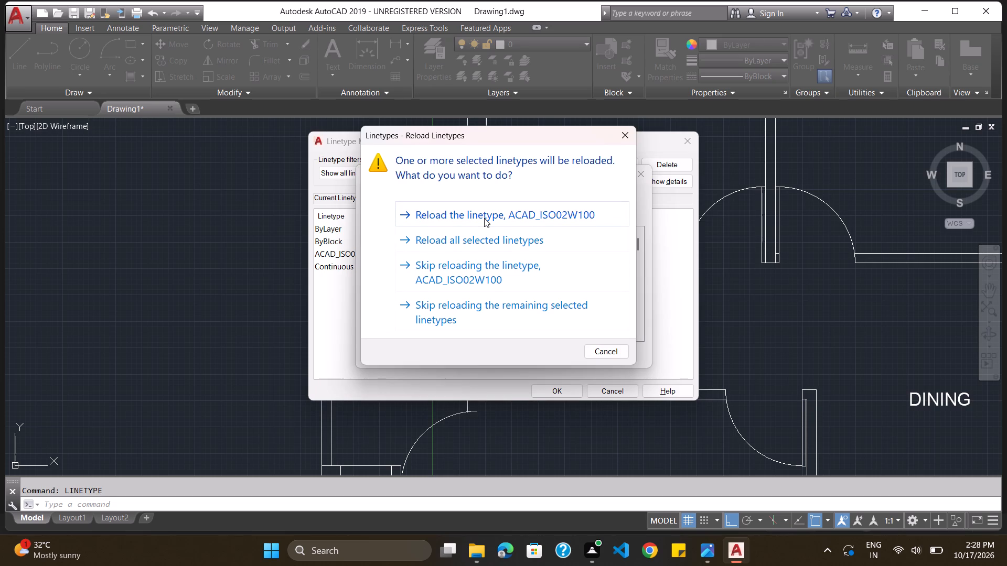
left_click(484, 218)
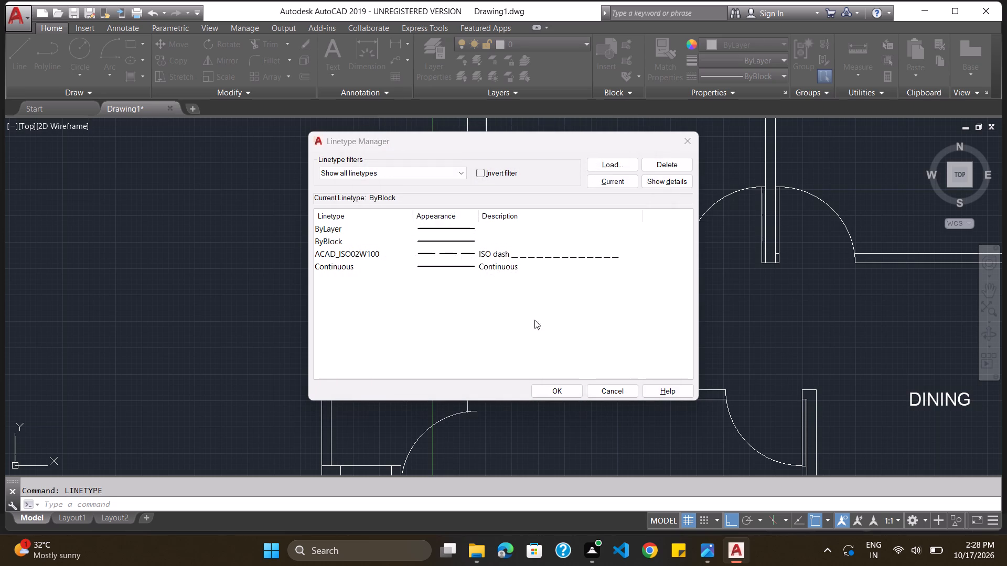
left_click(558, 393)
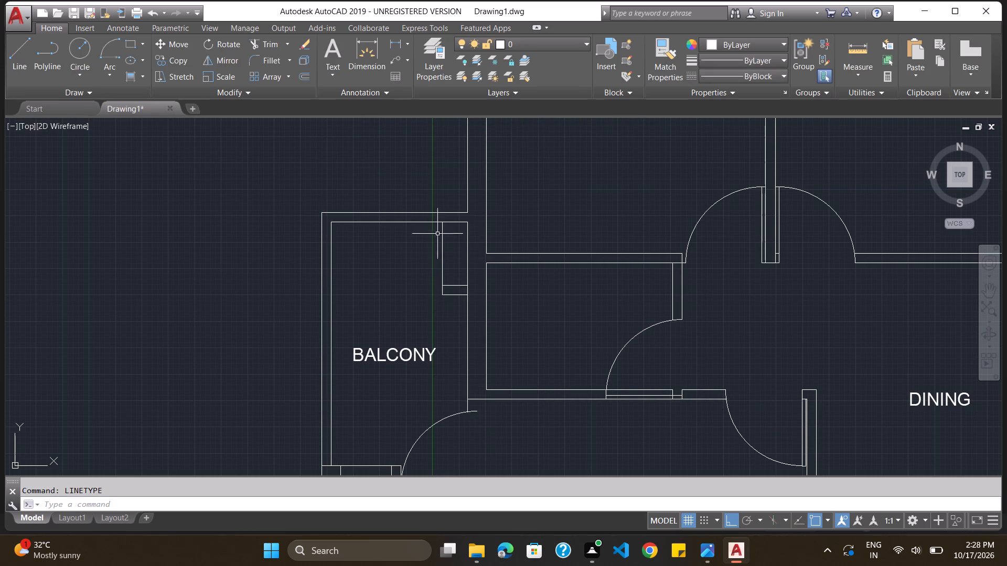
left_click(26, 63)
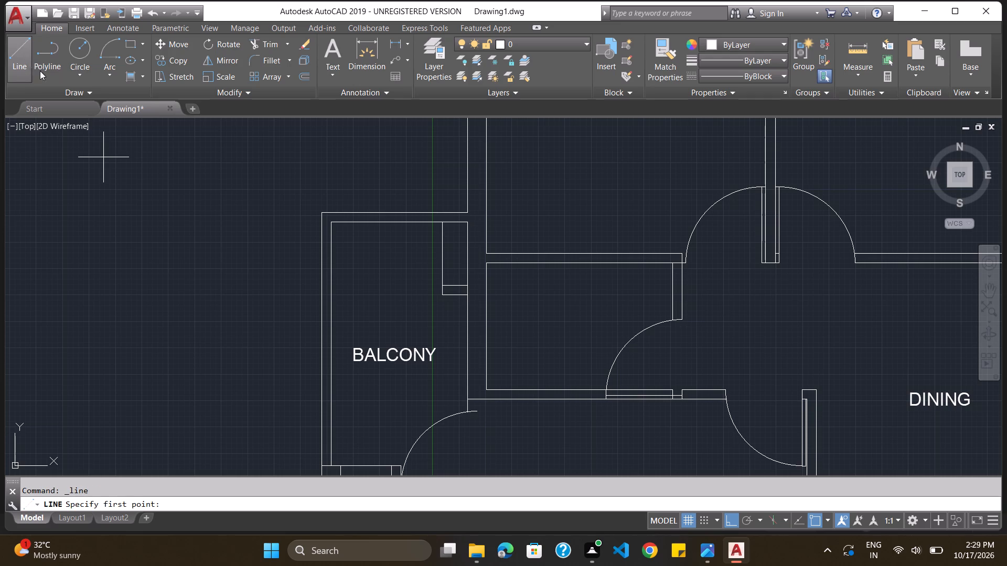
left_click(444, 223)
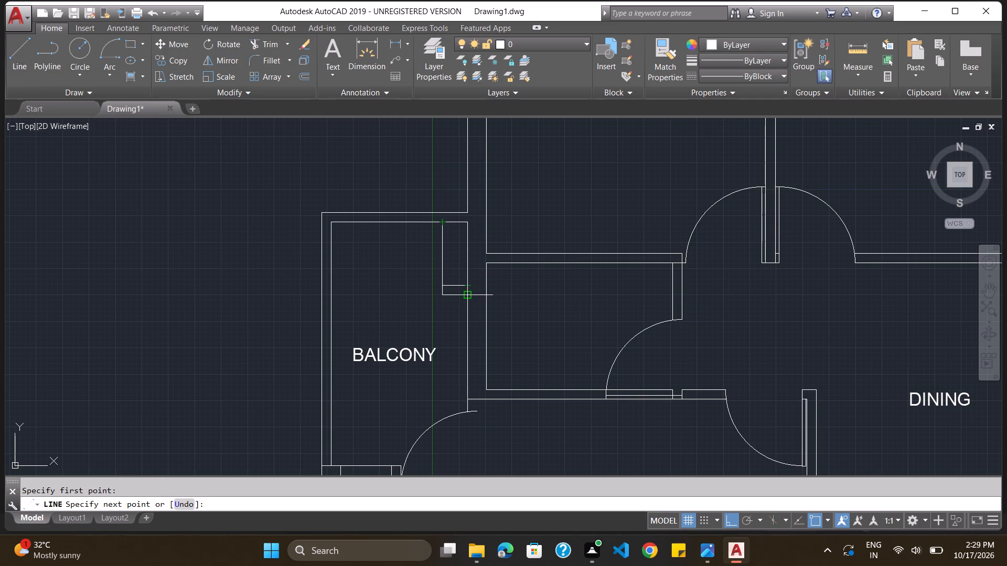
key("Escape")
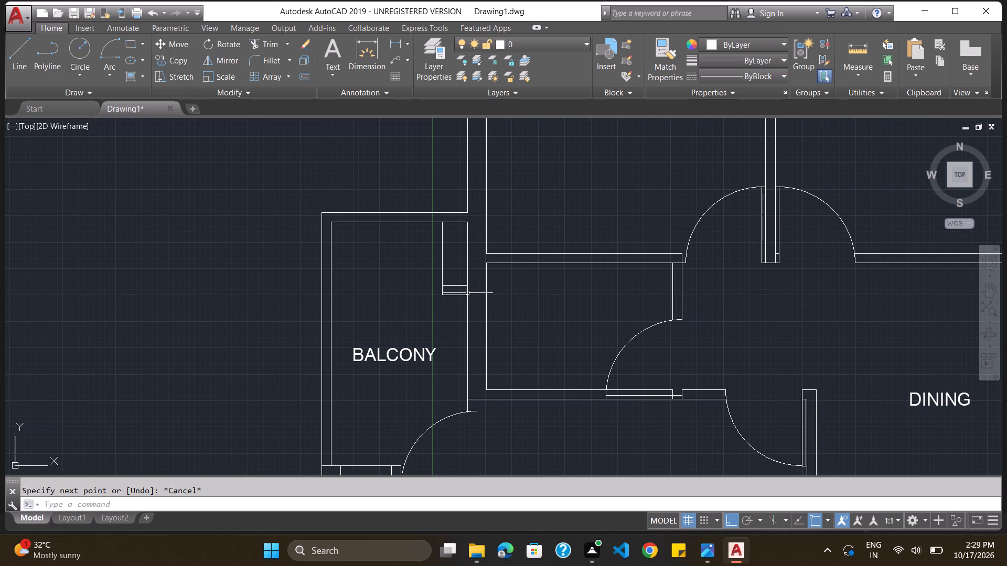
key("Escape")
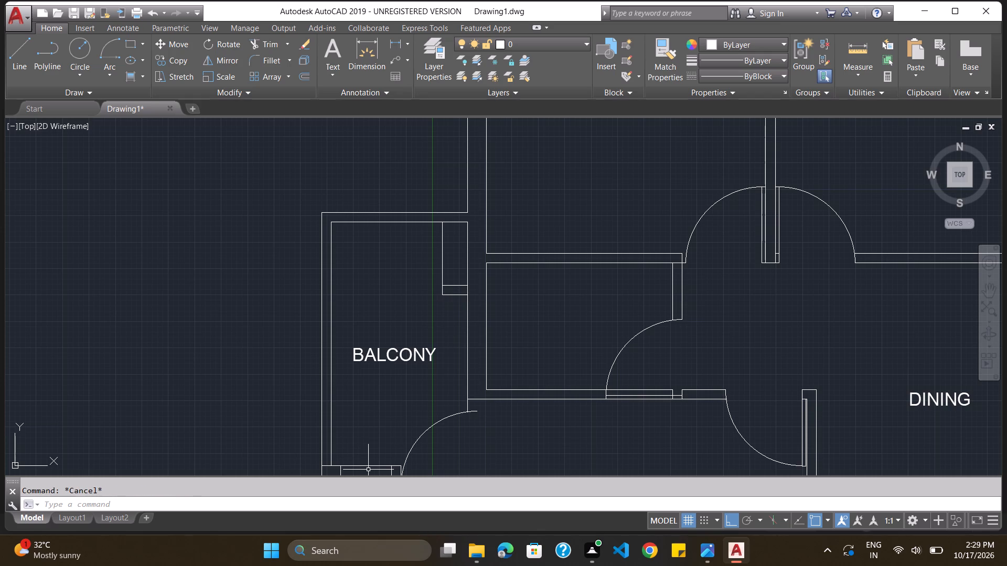
Set the global linetype scale factor (LTSCALE) to 0.5.
left_click(342, 505)
key("l")
key("t")
key("s")
type("CALE")
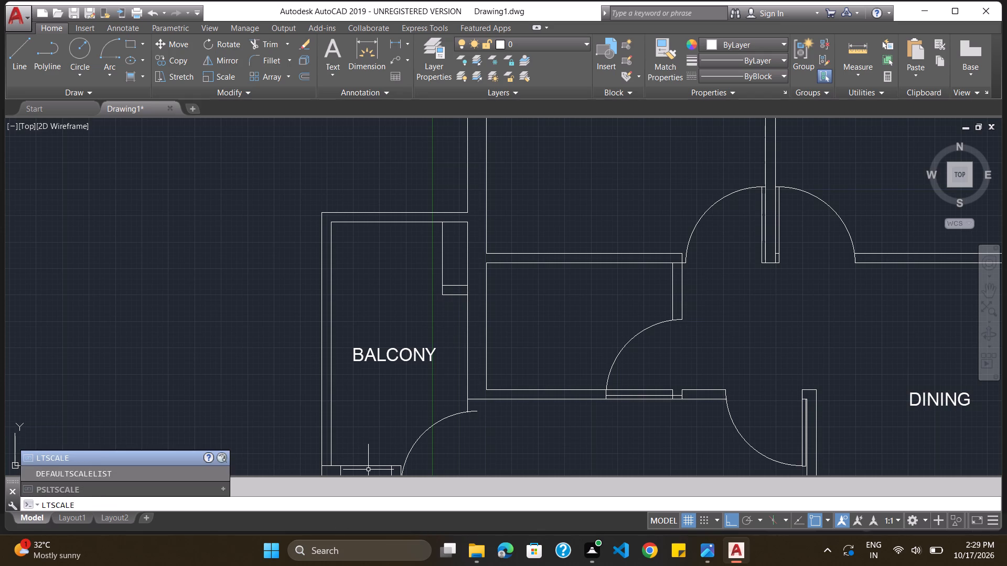
key("Return")
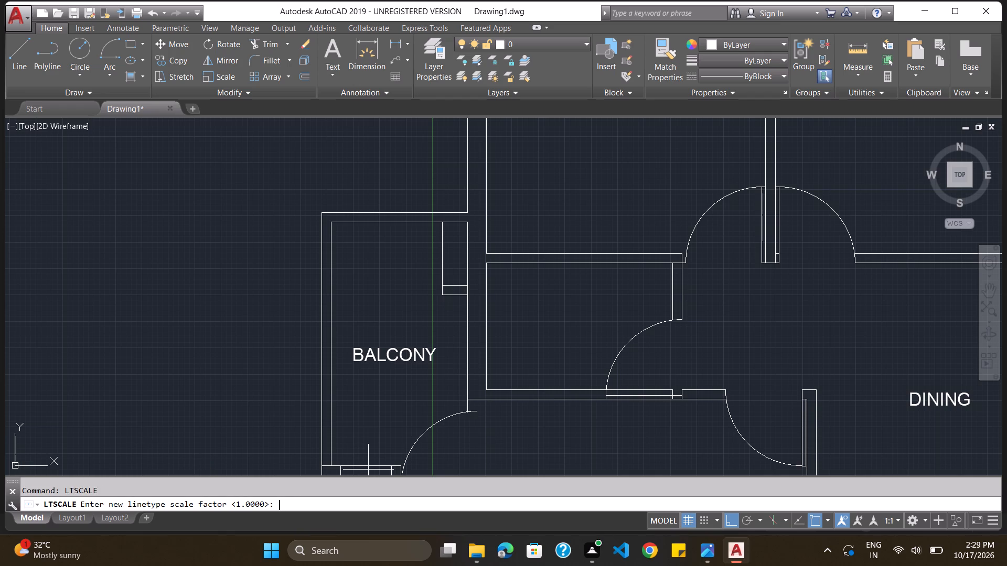
type("0.5")
key("Return")
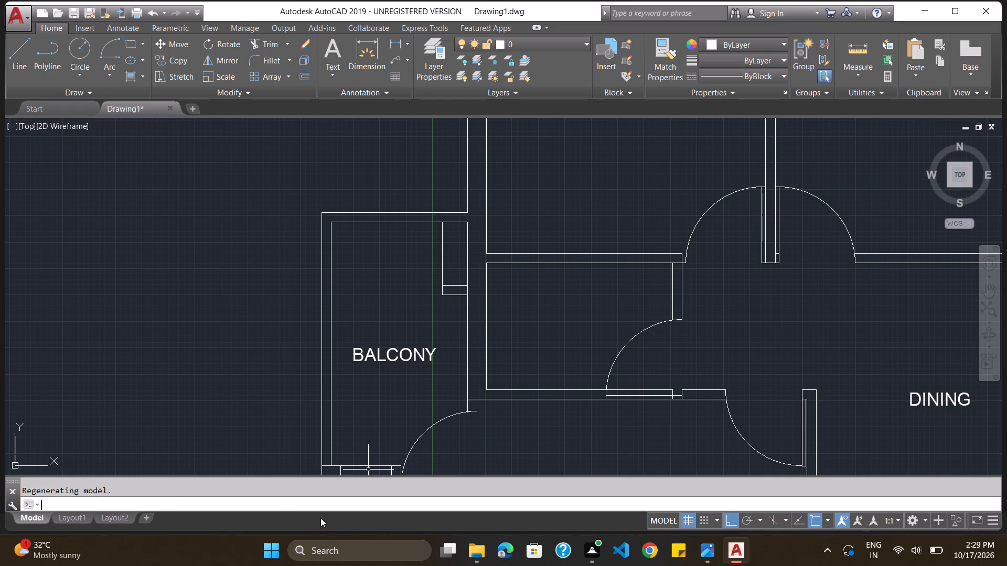
Regenerate the drawing with REGEN.
type("RE")
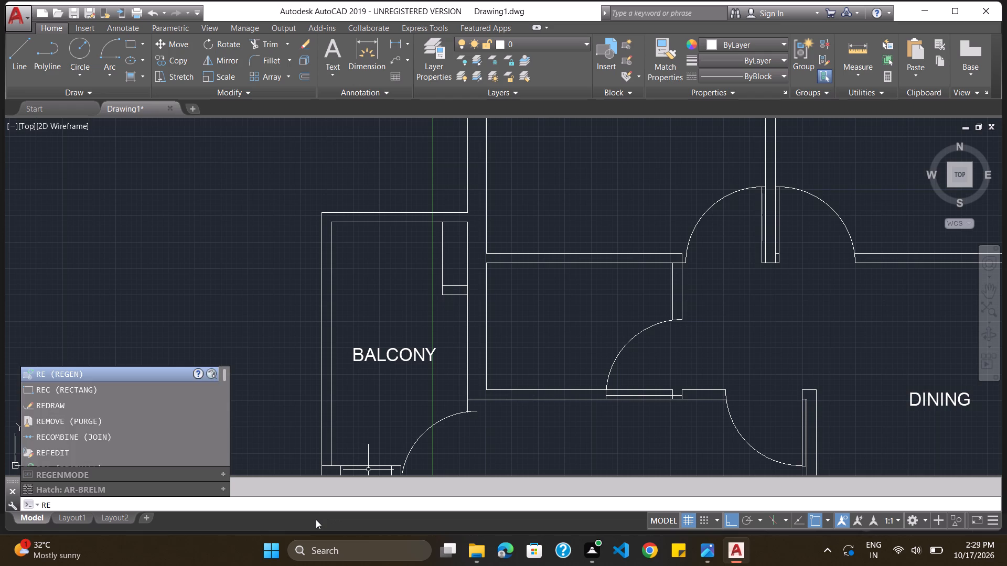
key("g")
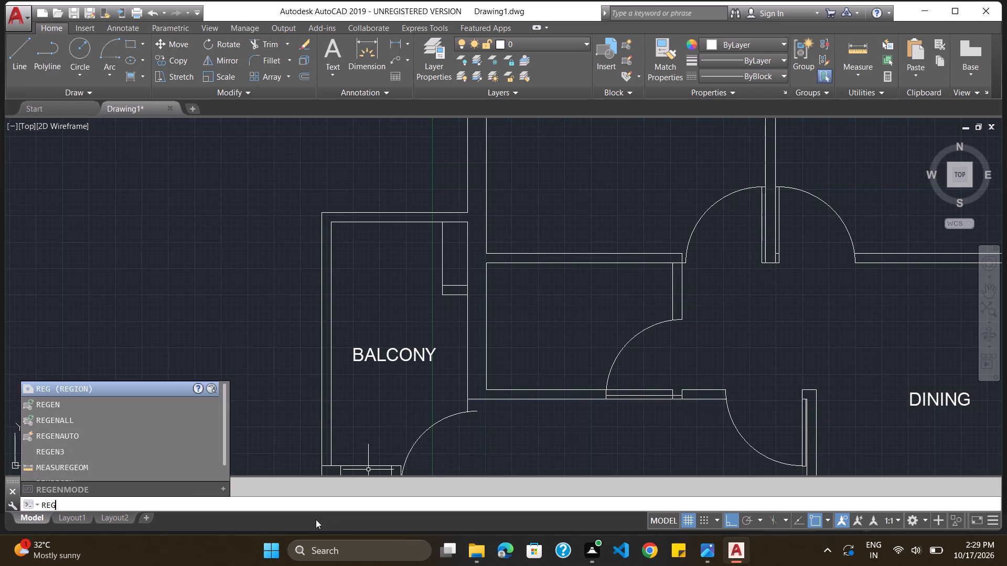
key("Down")
key("Return")
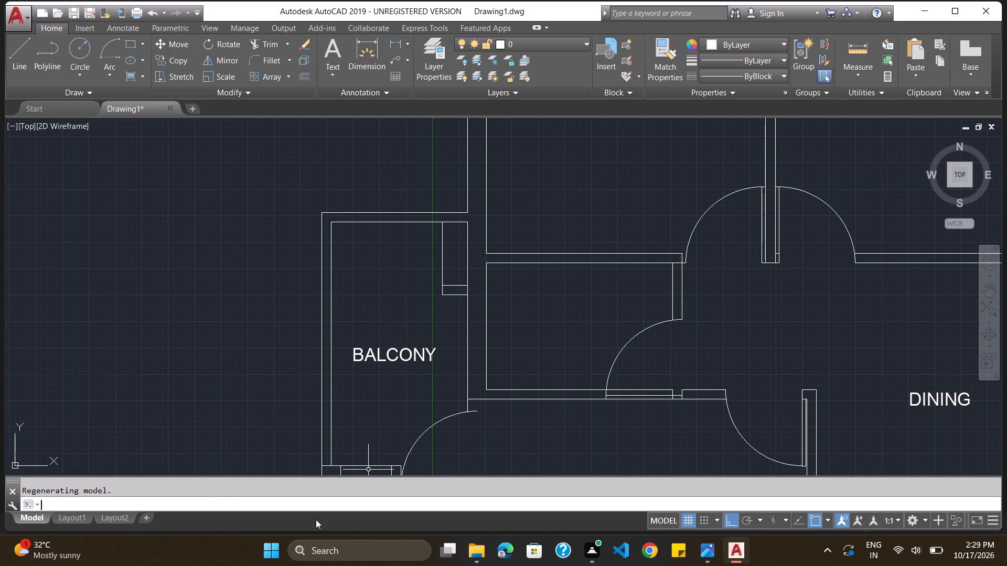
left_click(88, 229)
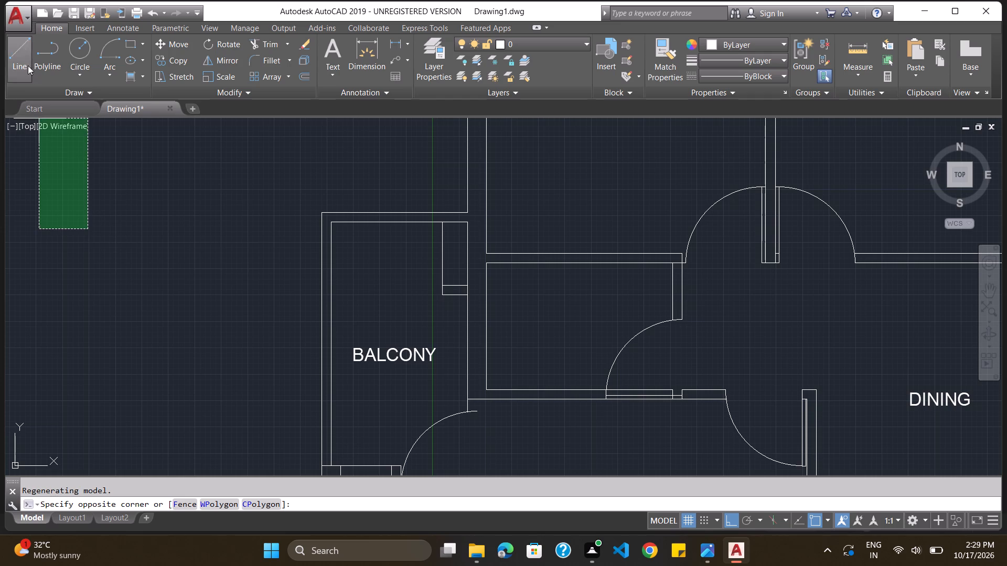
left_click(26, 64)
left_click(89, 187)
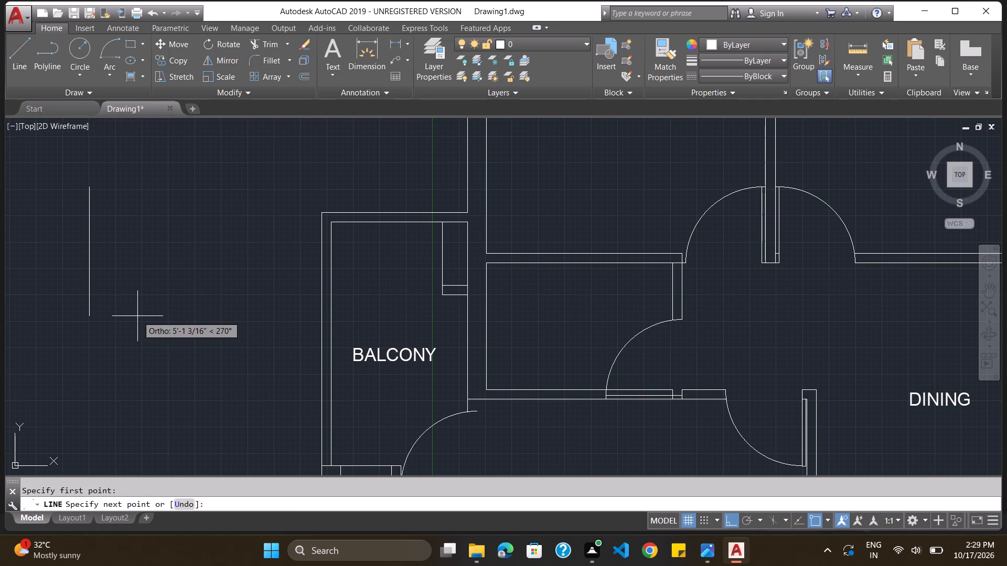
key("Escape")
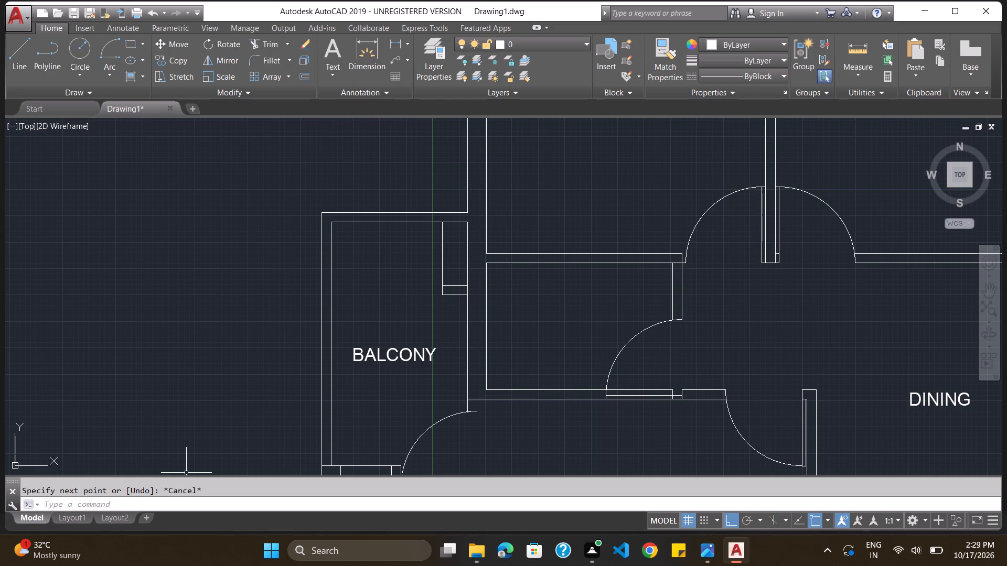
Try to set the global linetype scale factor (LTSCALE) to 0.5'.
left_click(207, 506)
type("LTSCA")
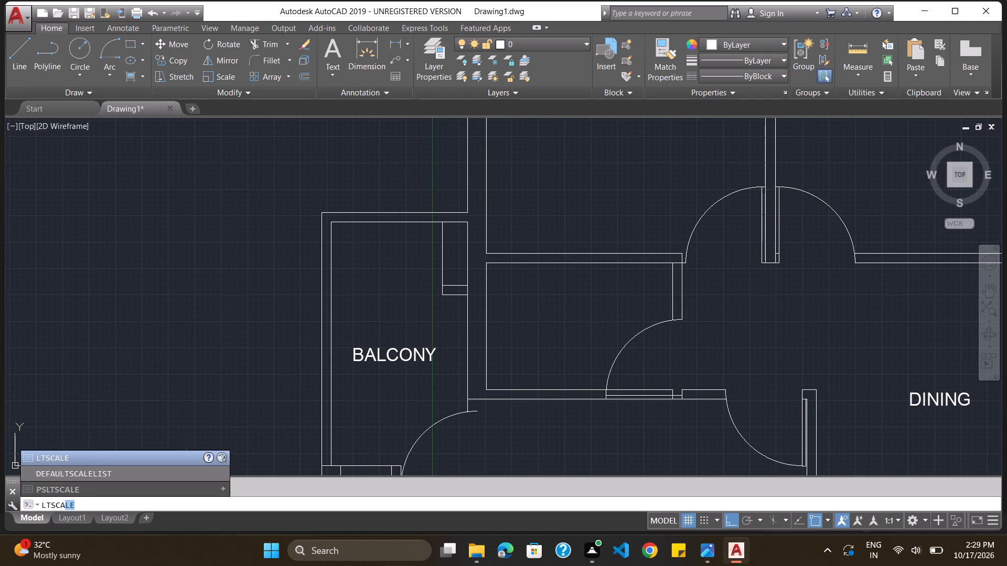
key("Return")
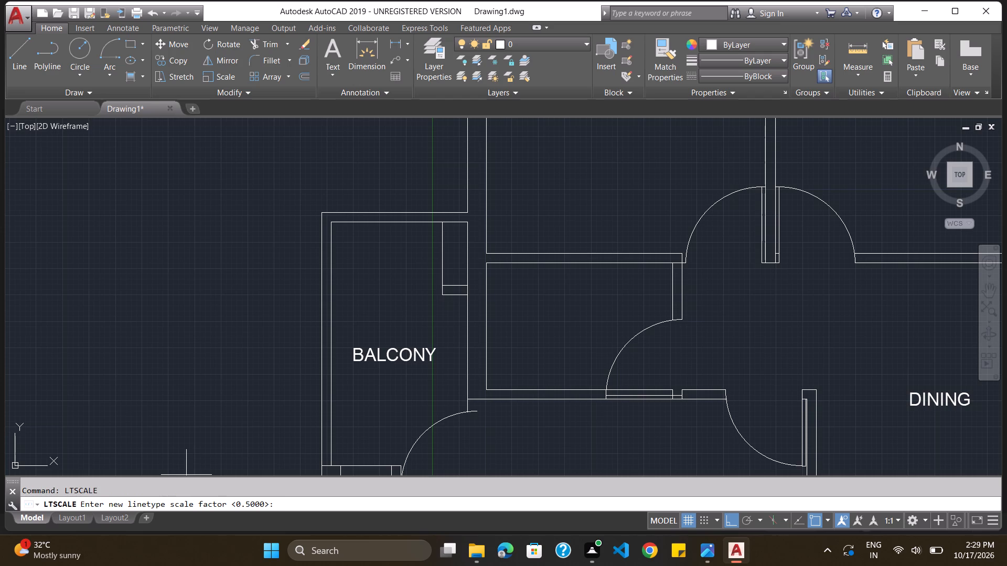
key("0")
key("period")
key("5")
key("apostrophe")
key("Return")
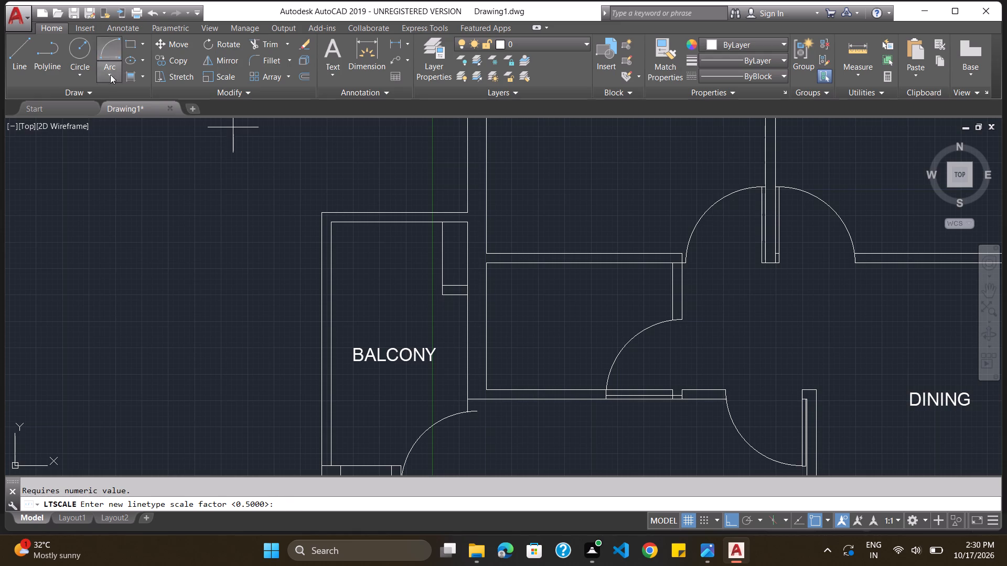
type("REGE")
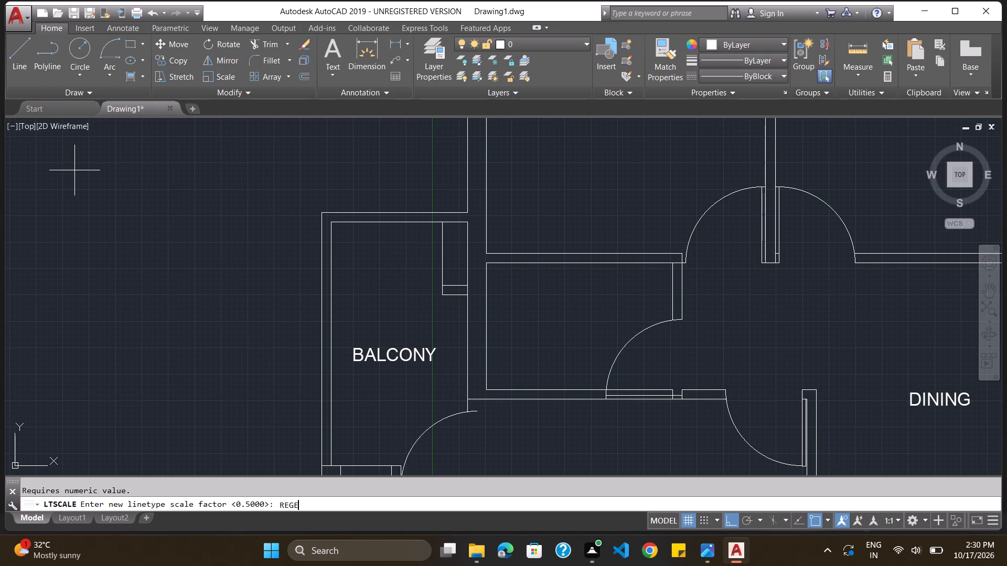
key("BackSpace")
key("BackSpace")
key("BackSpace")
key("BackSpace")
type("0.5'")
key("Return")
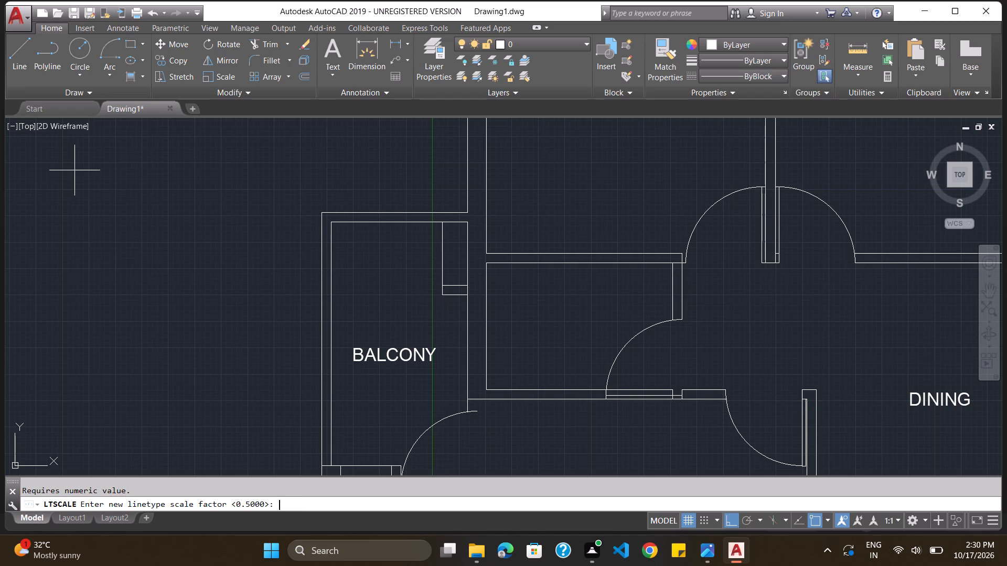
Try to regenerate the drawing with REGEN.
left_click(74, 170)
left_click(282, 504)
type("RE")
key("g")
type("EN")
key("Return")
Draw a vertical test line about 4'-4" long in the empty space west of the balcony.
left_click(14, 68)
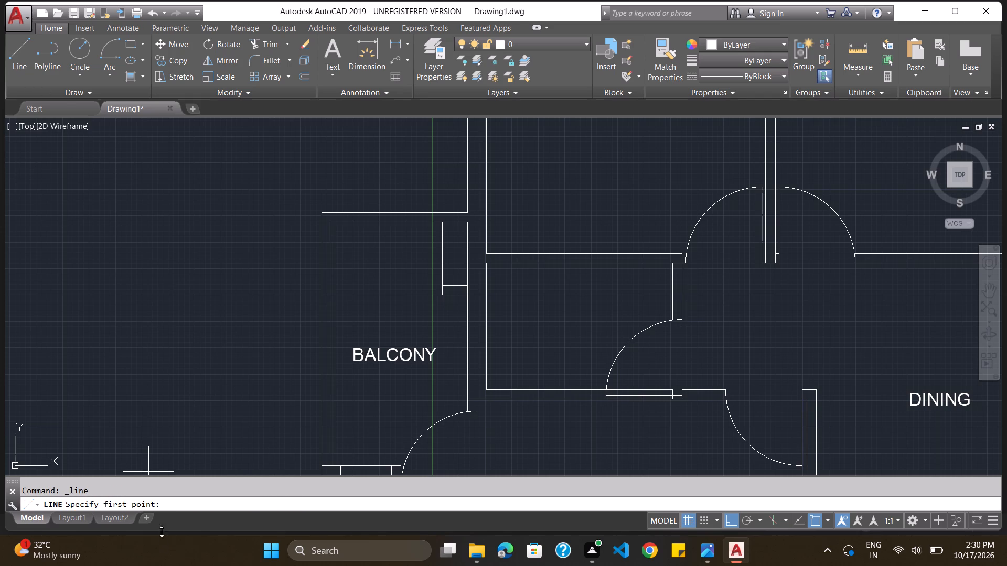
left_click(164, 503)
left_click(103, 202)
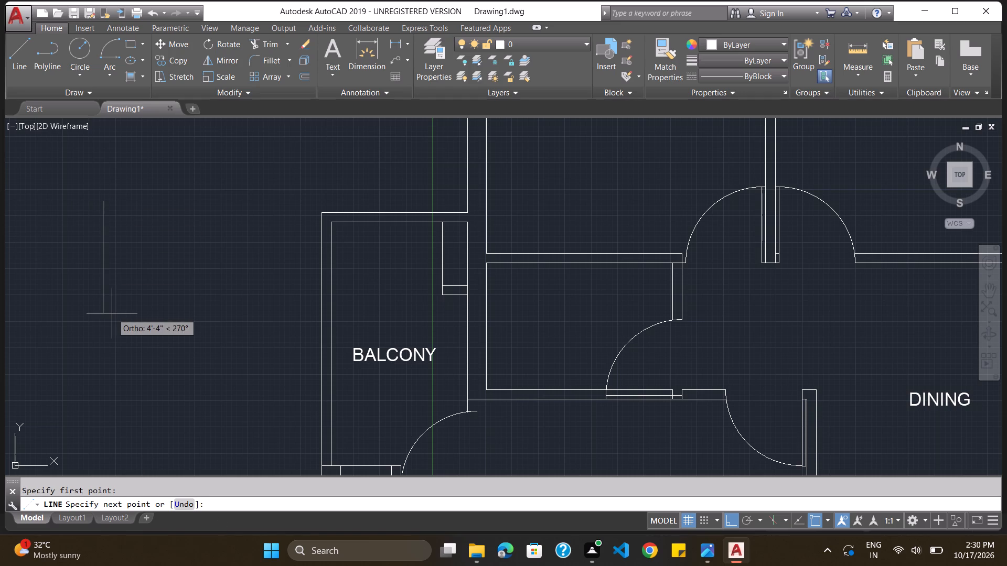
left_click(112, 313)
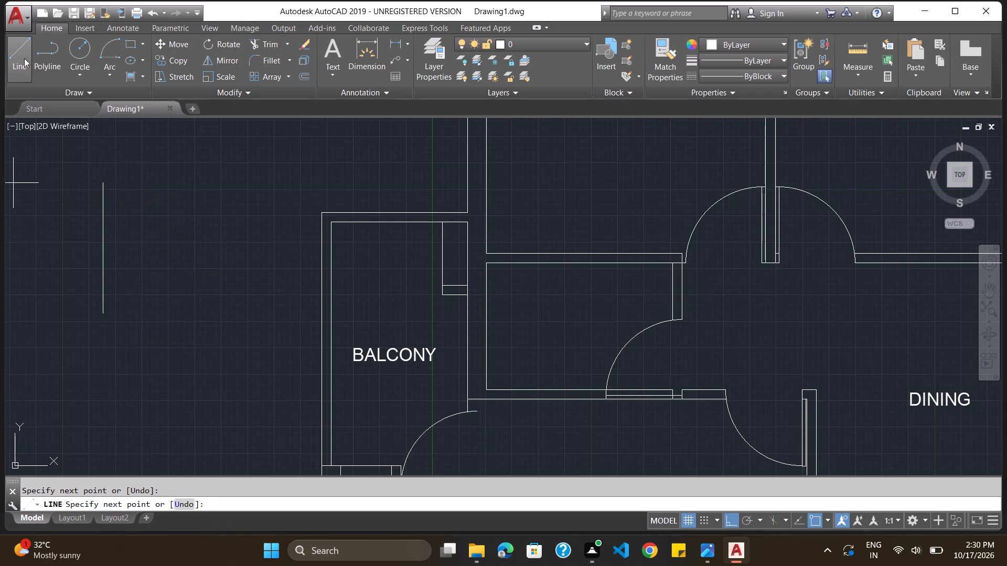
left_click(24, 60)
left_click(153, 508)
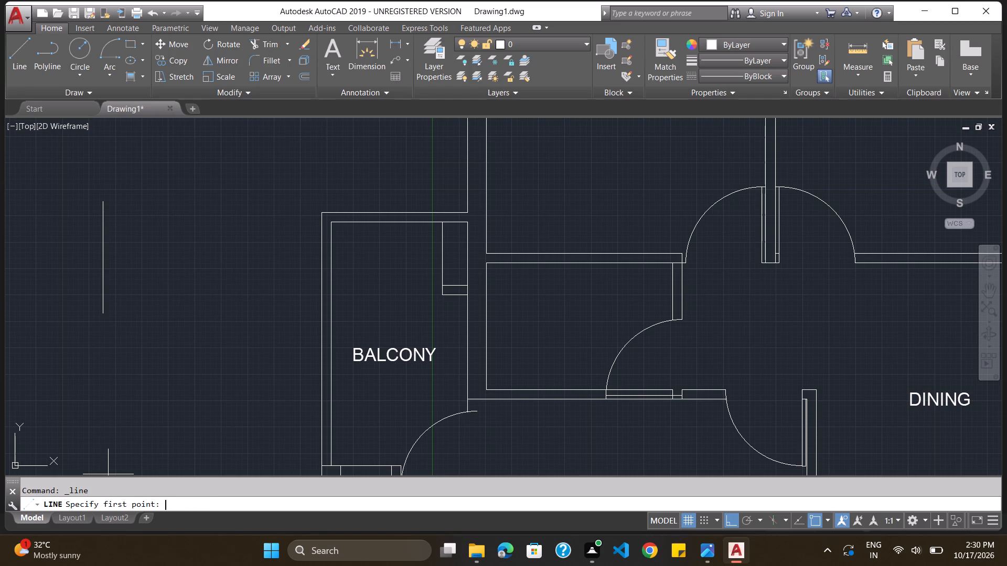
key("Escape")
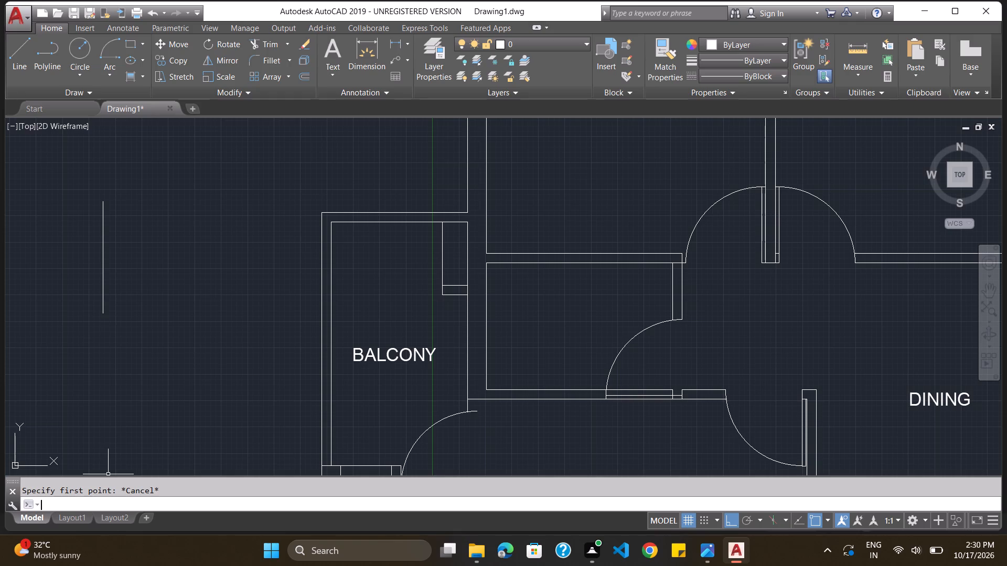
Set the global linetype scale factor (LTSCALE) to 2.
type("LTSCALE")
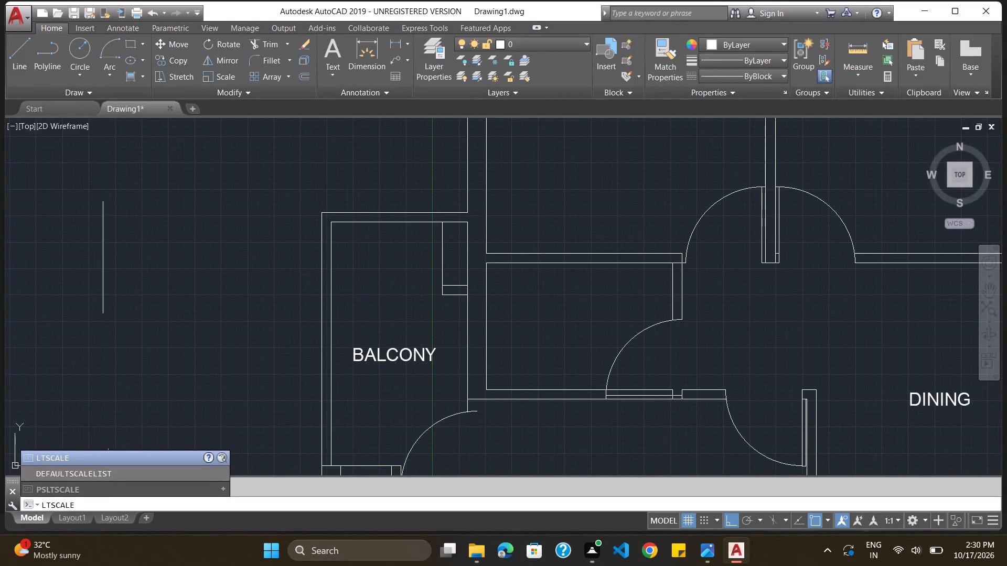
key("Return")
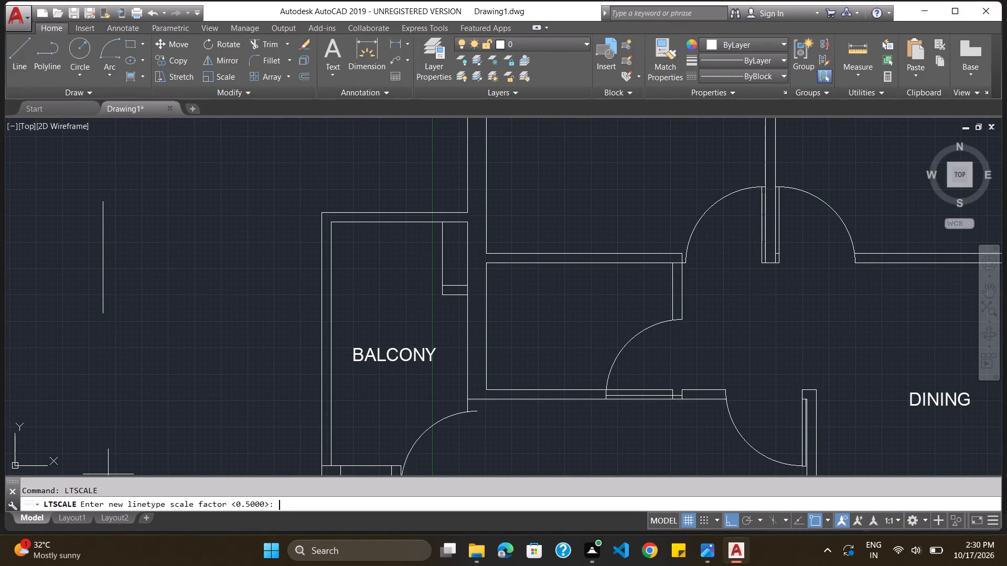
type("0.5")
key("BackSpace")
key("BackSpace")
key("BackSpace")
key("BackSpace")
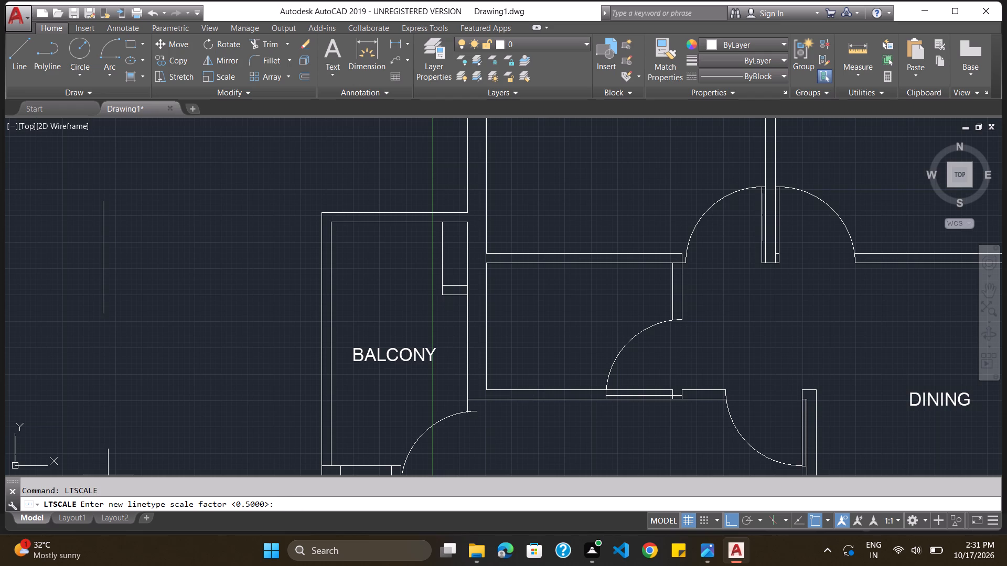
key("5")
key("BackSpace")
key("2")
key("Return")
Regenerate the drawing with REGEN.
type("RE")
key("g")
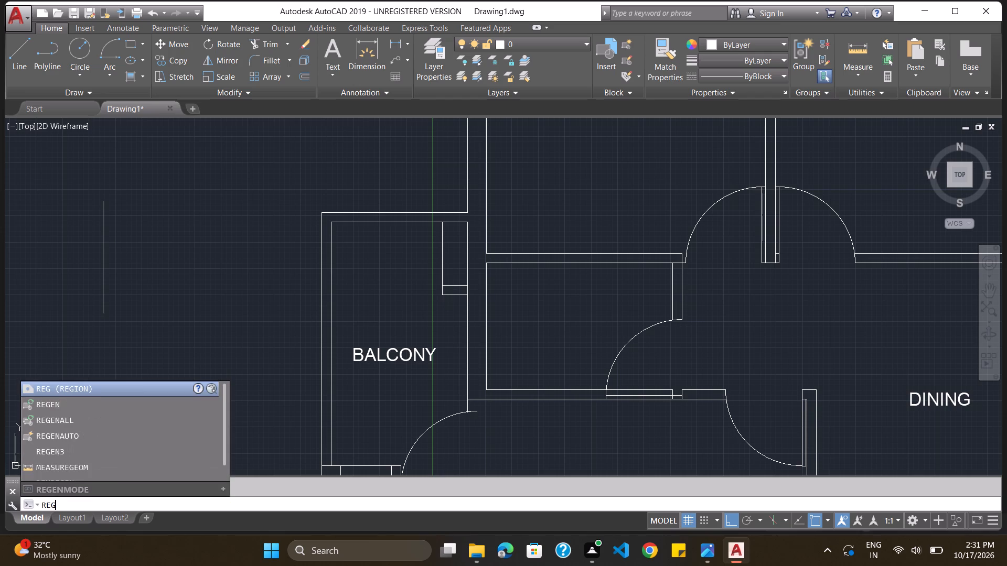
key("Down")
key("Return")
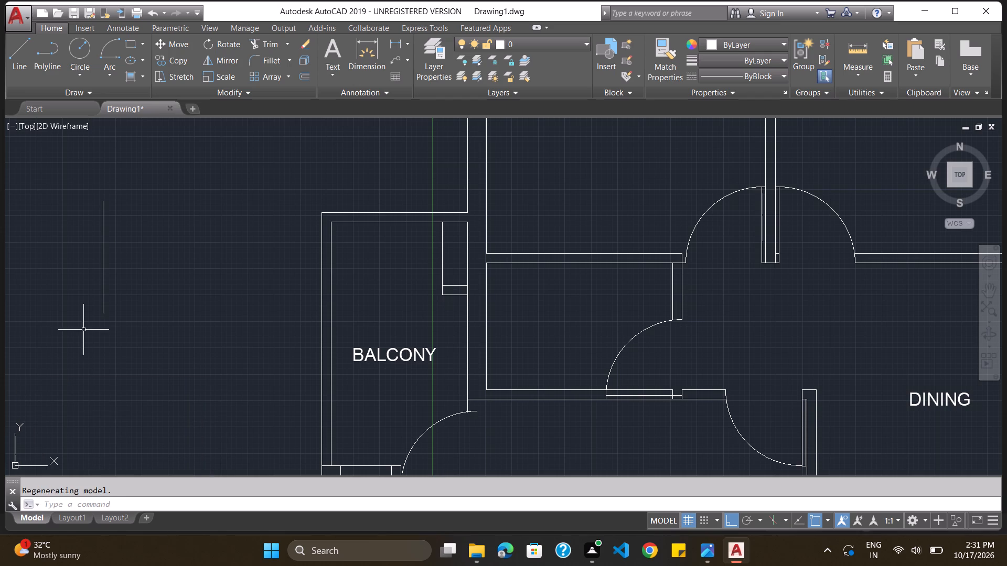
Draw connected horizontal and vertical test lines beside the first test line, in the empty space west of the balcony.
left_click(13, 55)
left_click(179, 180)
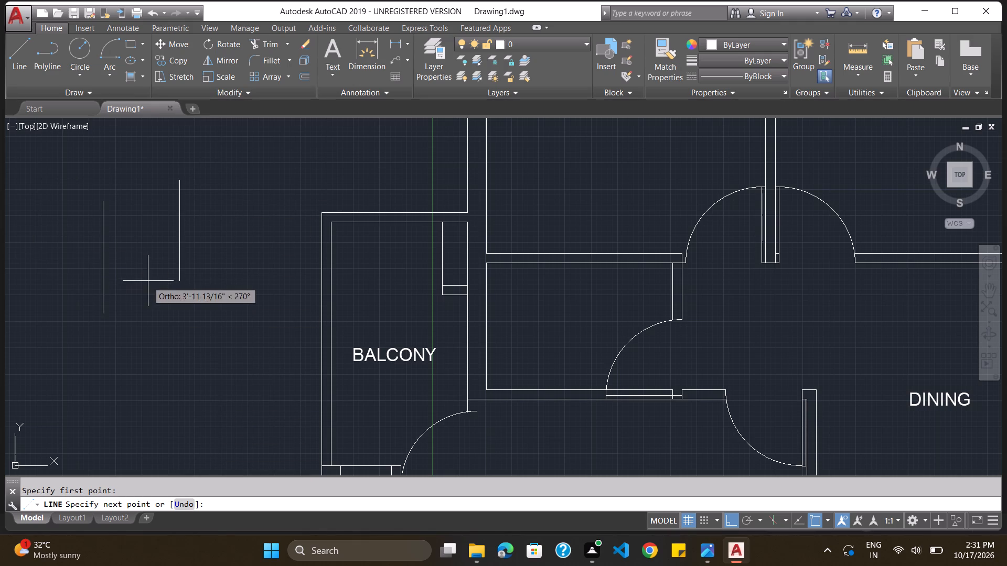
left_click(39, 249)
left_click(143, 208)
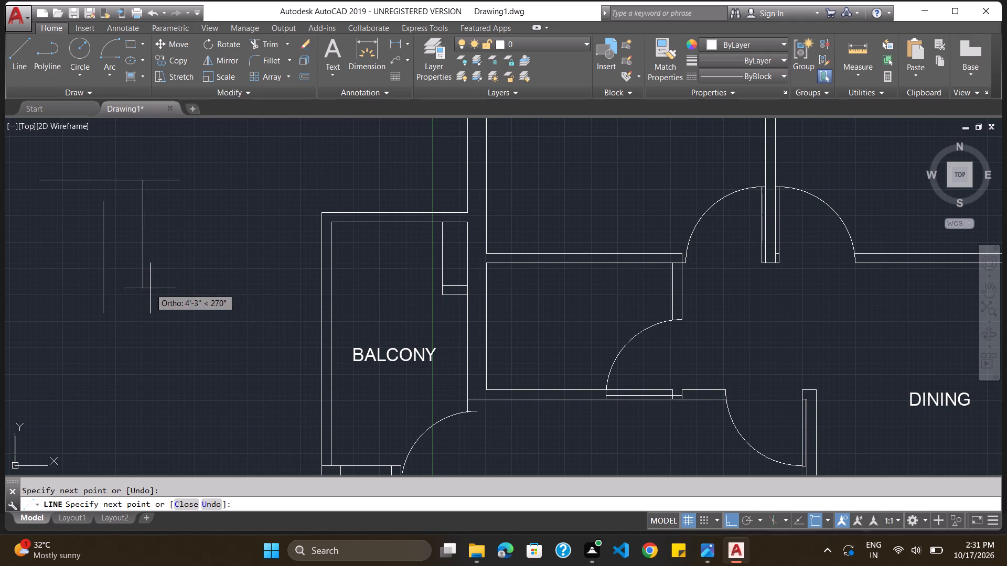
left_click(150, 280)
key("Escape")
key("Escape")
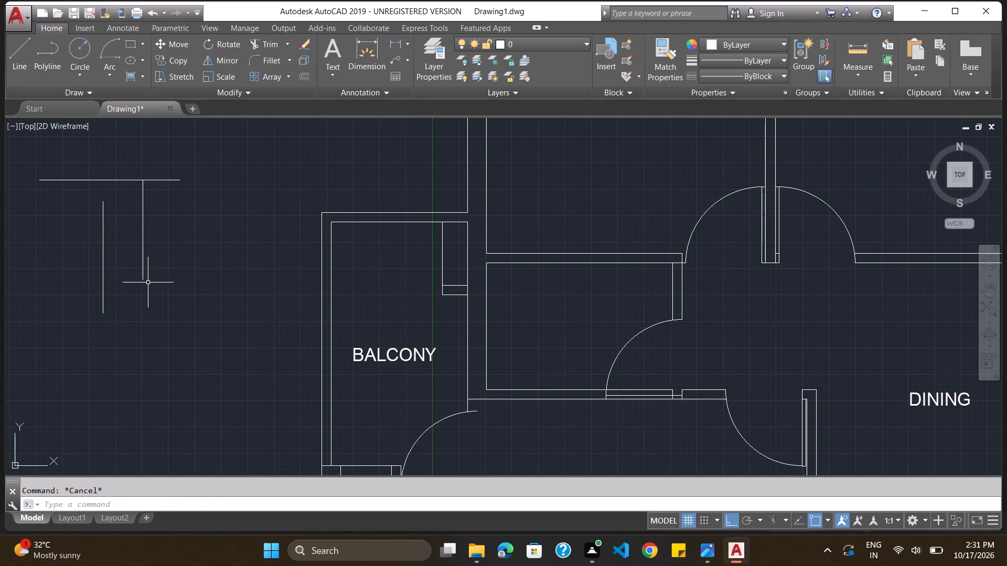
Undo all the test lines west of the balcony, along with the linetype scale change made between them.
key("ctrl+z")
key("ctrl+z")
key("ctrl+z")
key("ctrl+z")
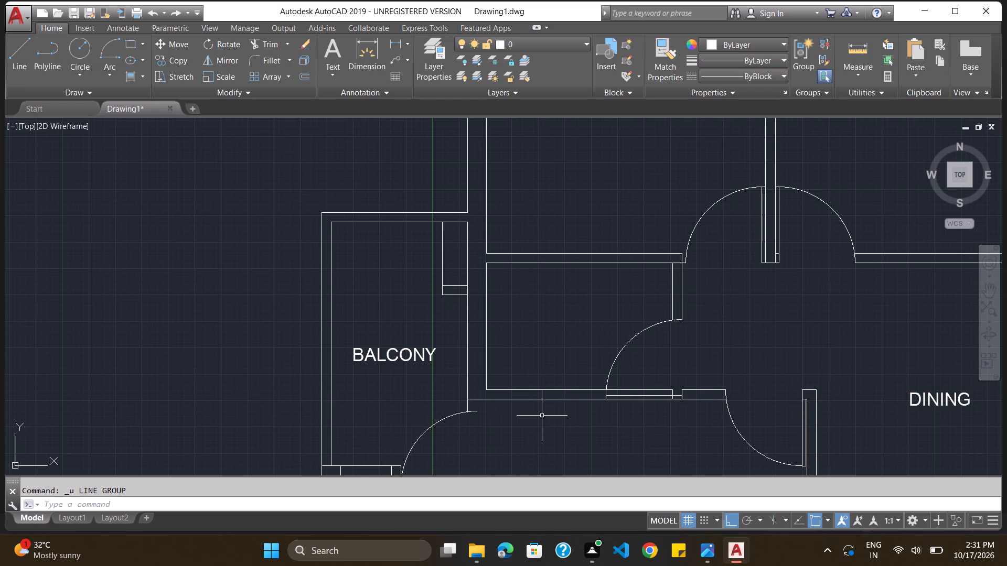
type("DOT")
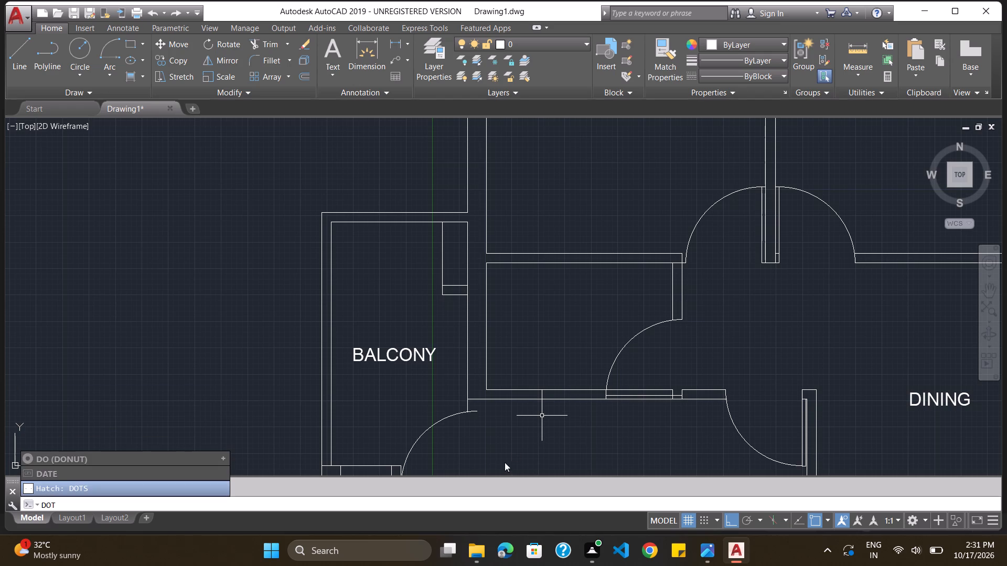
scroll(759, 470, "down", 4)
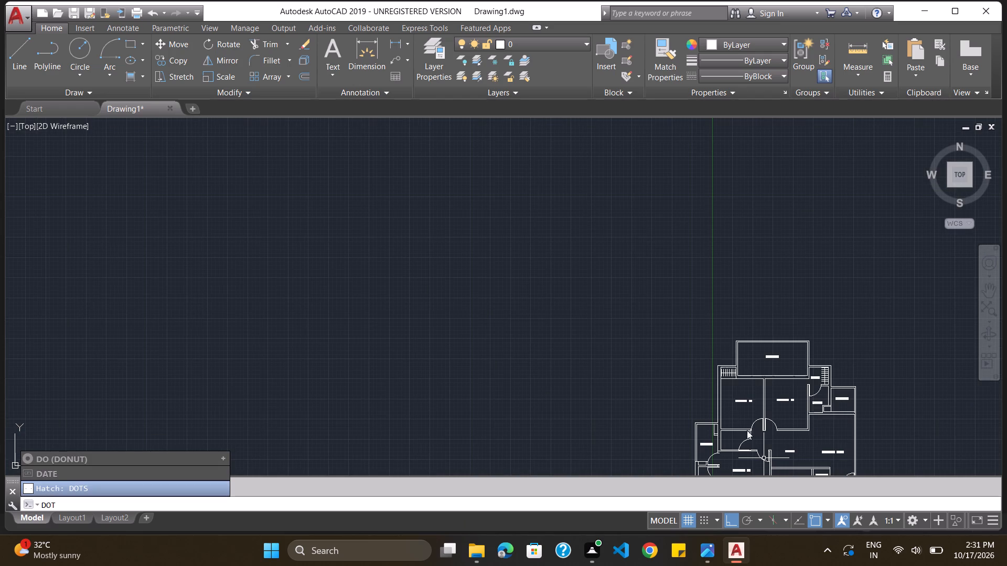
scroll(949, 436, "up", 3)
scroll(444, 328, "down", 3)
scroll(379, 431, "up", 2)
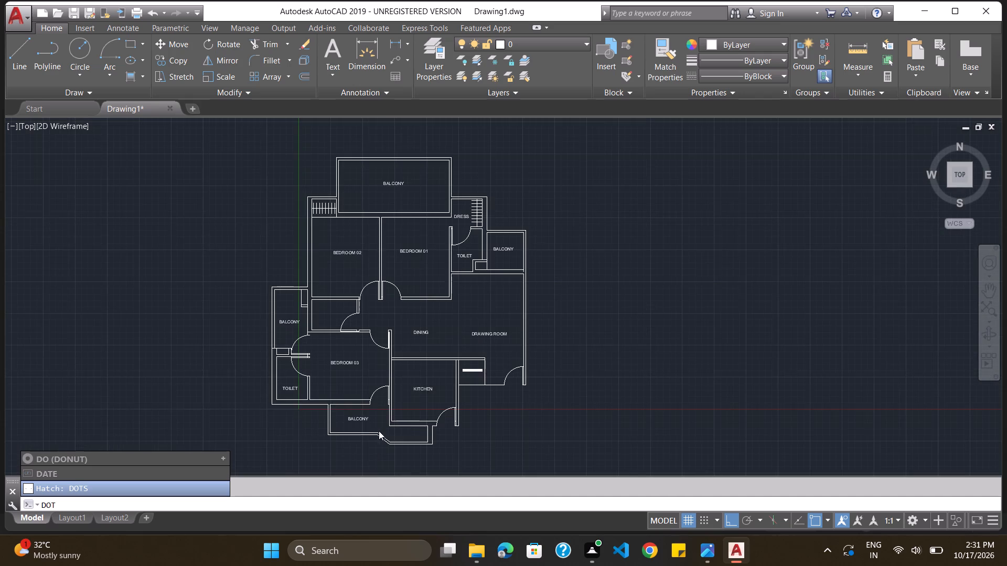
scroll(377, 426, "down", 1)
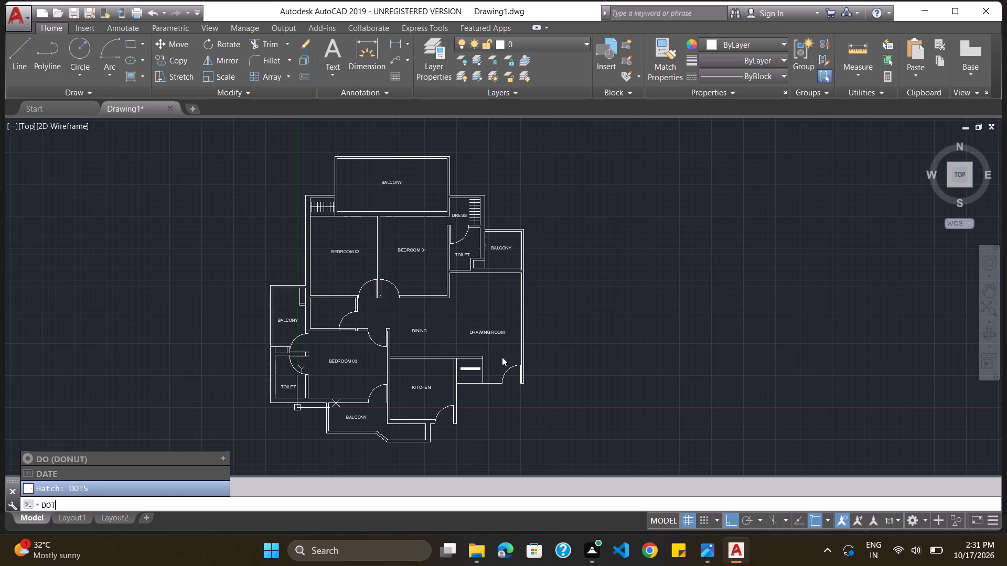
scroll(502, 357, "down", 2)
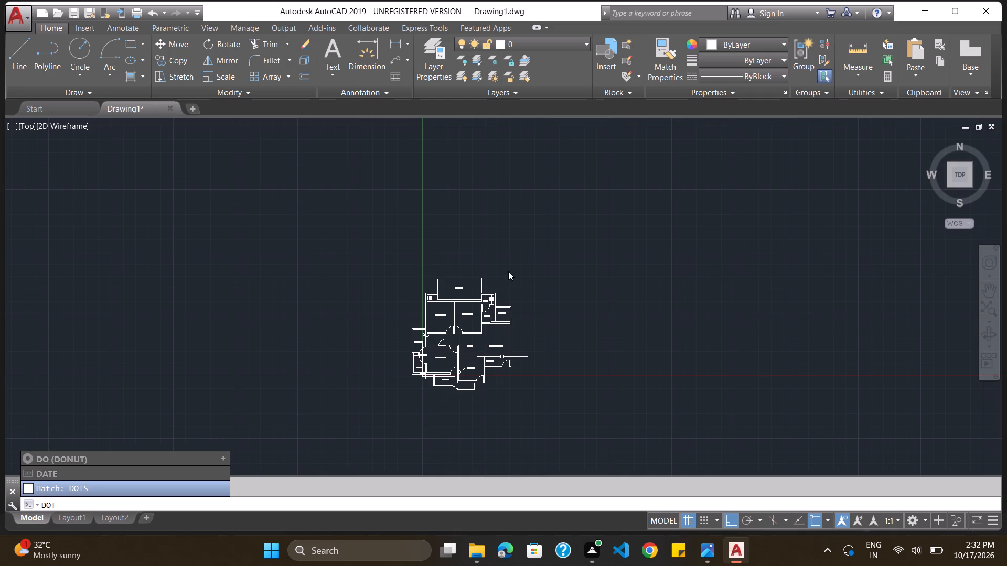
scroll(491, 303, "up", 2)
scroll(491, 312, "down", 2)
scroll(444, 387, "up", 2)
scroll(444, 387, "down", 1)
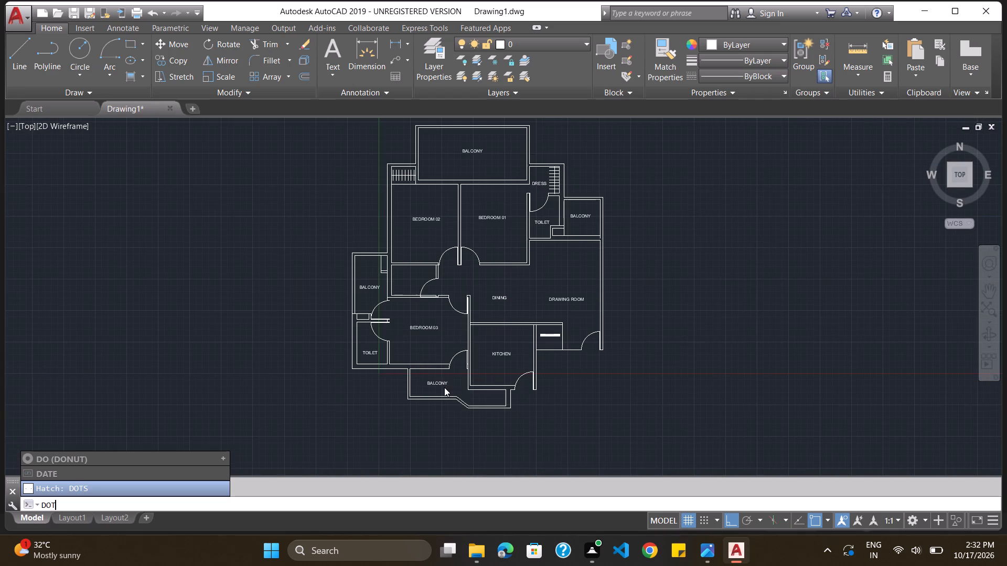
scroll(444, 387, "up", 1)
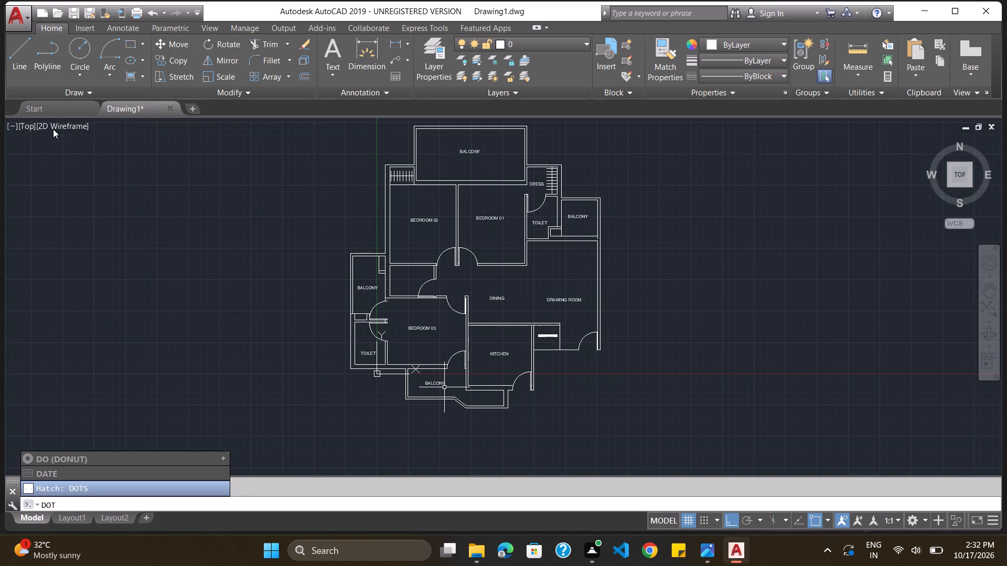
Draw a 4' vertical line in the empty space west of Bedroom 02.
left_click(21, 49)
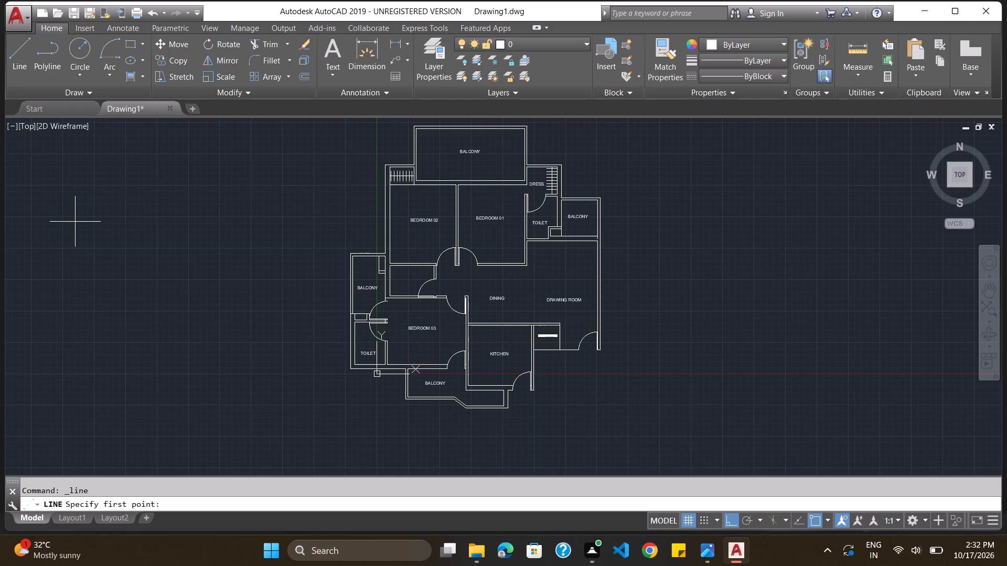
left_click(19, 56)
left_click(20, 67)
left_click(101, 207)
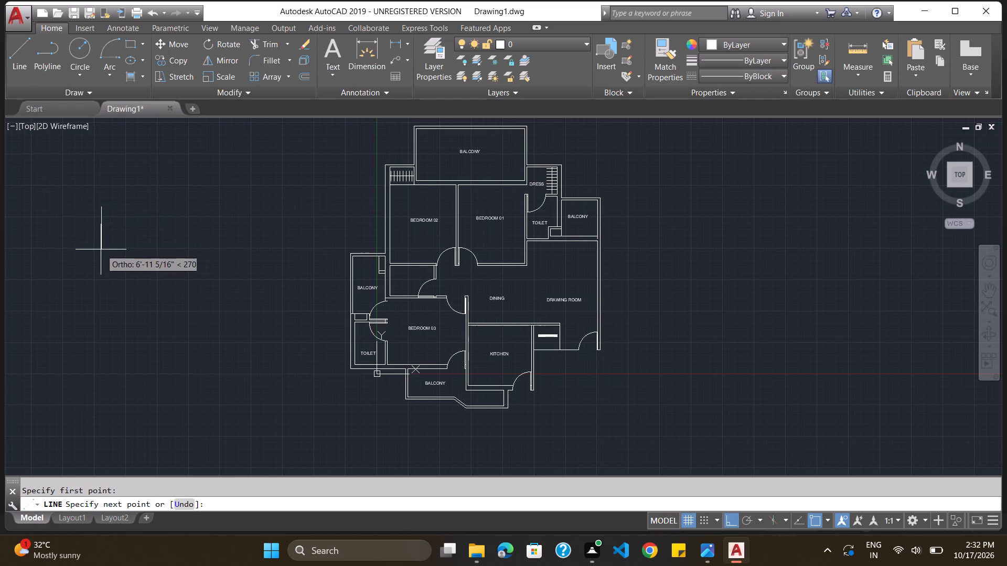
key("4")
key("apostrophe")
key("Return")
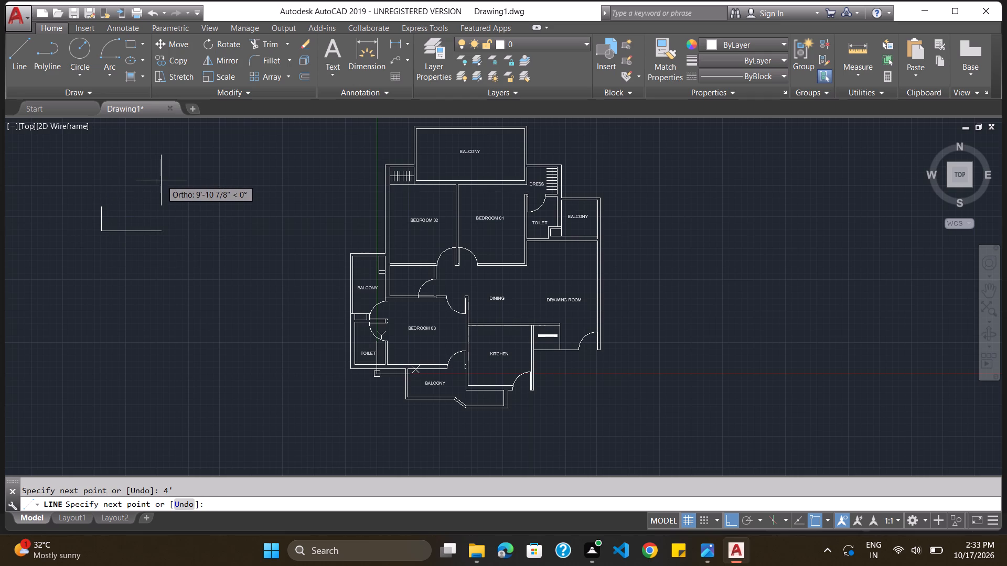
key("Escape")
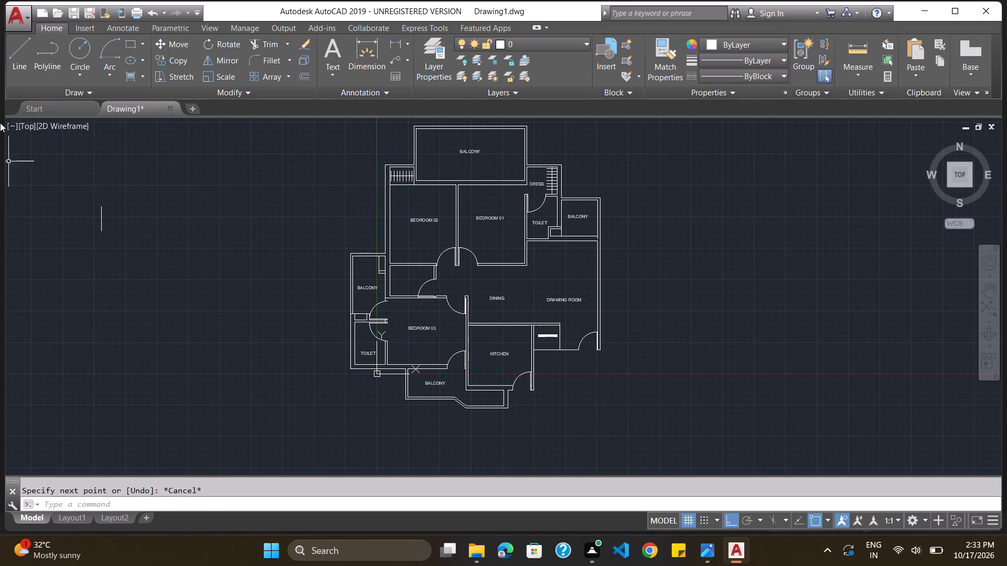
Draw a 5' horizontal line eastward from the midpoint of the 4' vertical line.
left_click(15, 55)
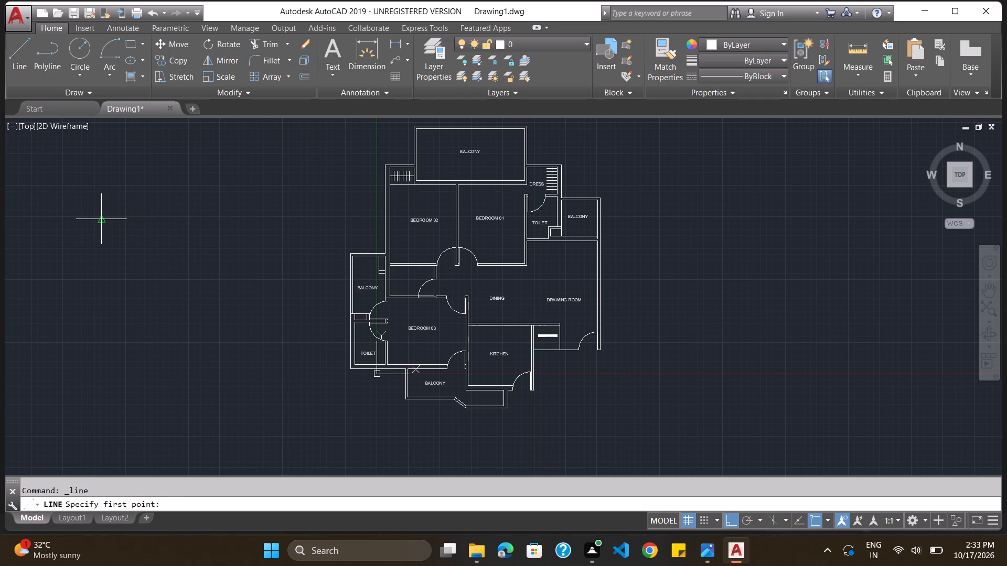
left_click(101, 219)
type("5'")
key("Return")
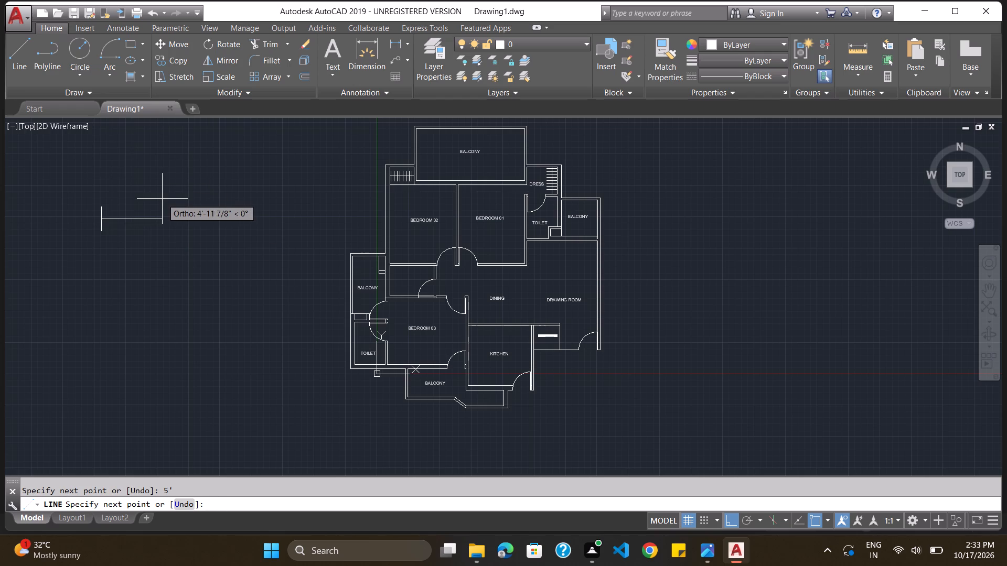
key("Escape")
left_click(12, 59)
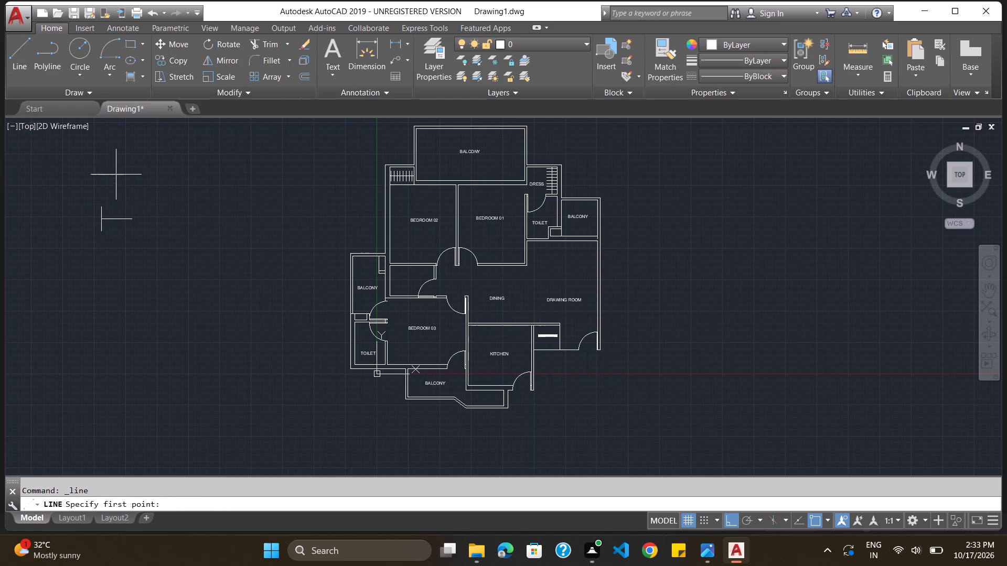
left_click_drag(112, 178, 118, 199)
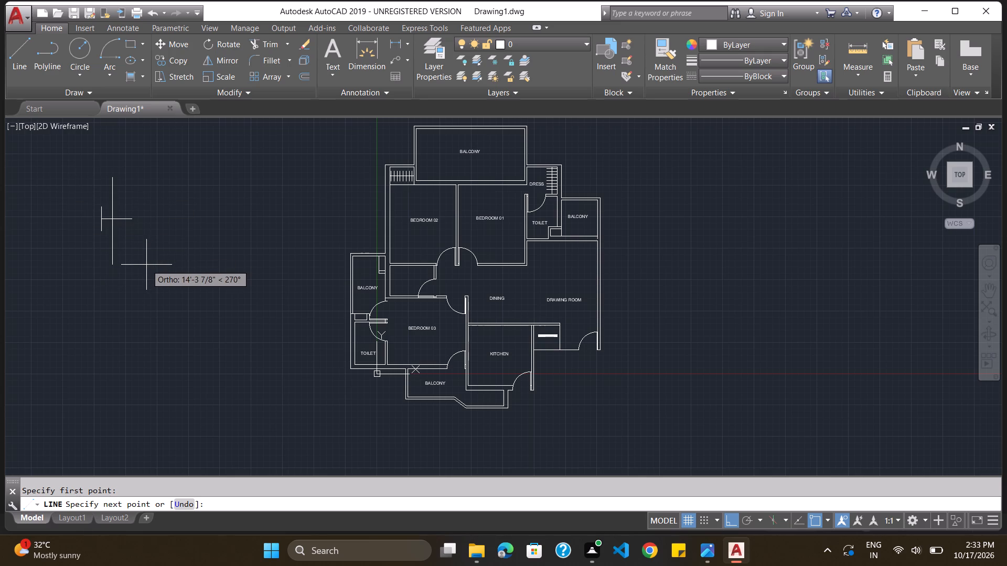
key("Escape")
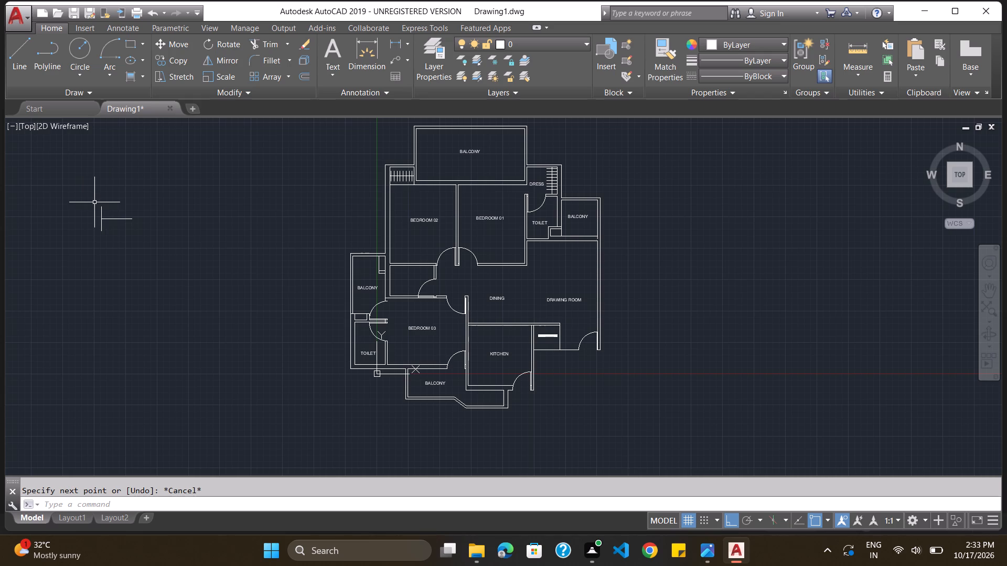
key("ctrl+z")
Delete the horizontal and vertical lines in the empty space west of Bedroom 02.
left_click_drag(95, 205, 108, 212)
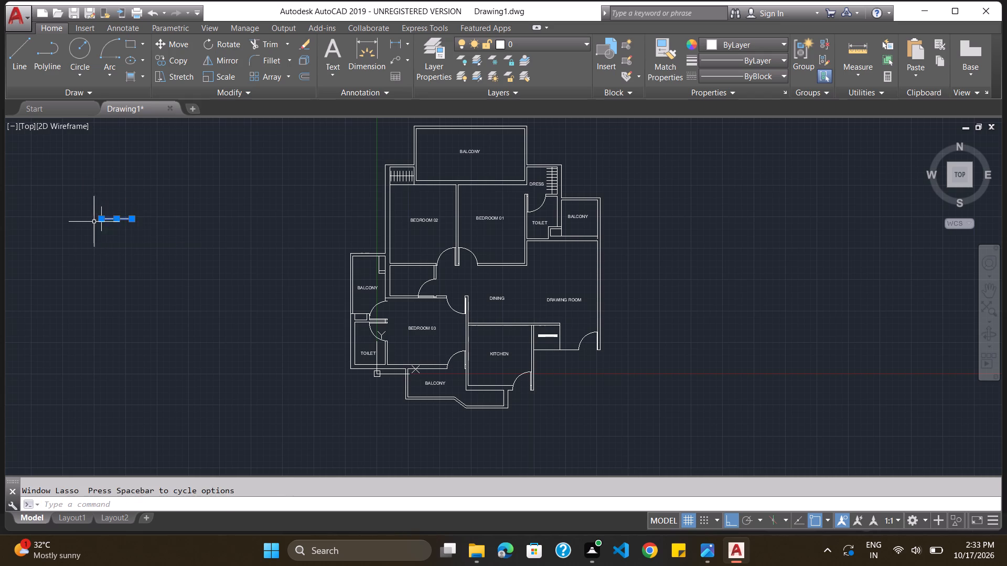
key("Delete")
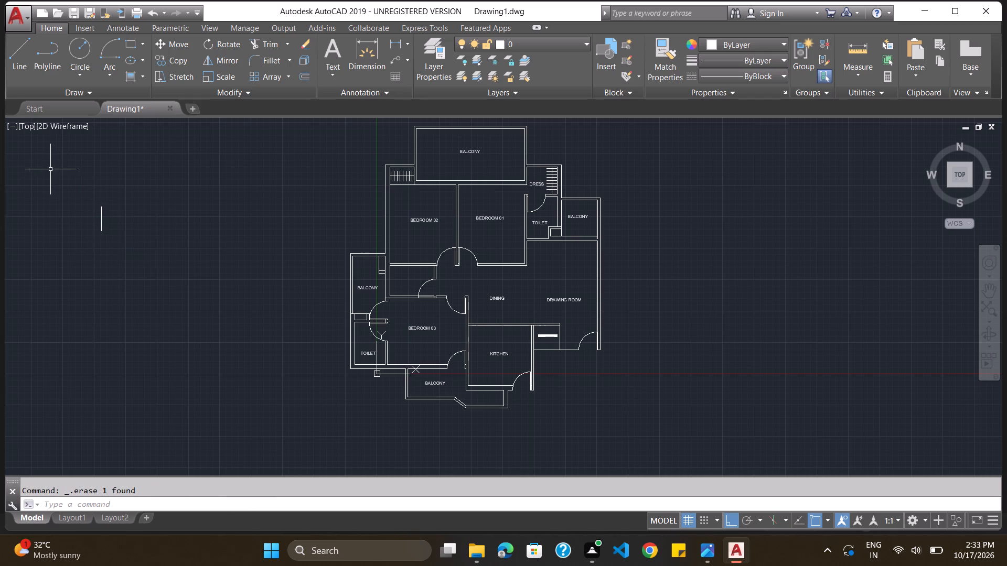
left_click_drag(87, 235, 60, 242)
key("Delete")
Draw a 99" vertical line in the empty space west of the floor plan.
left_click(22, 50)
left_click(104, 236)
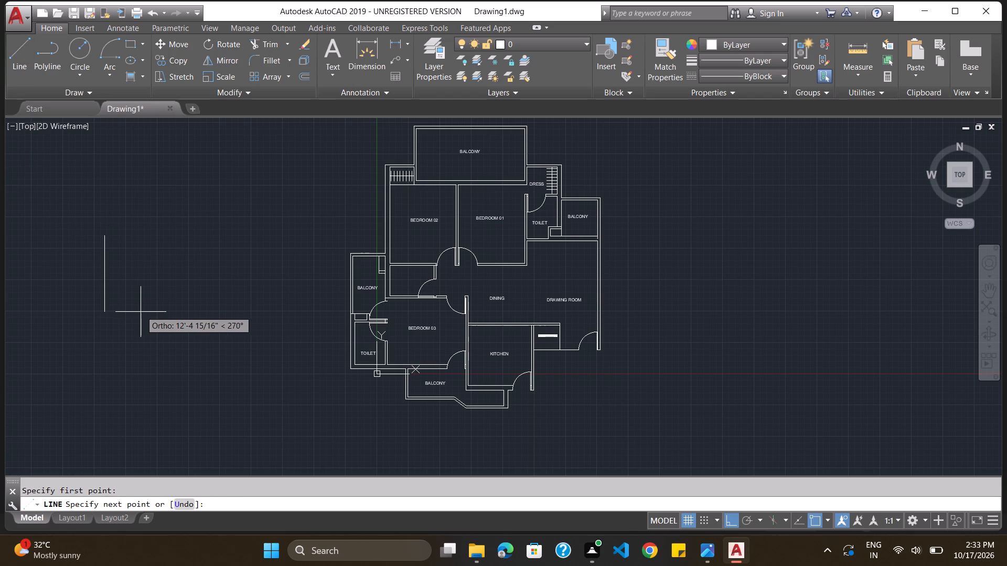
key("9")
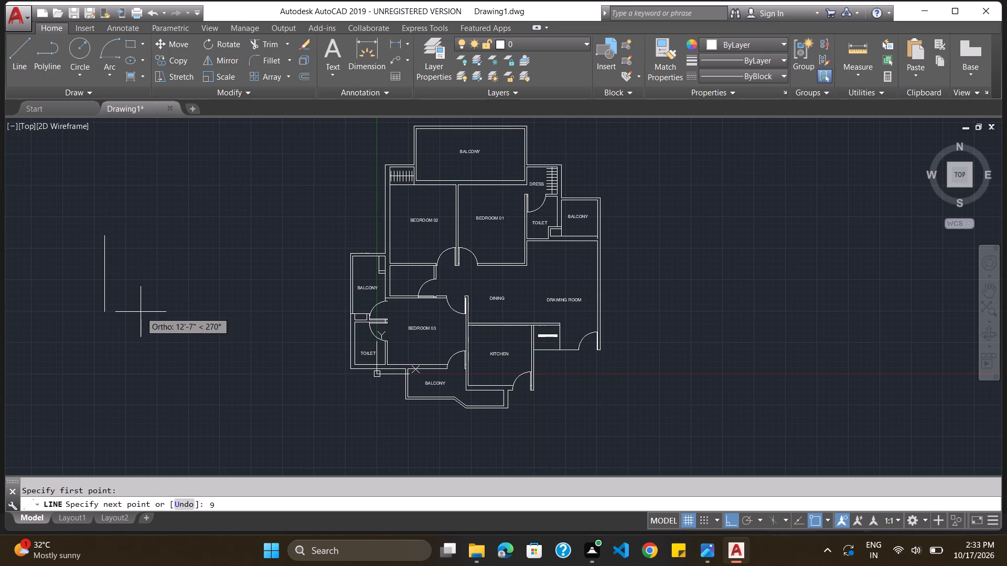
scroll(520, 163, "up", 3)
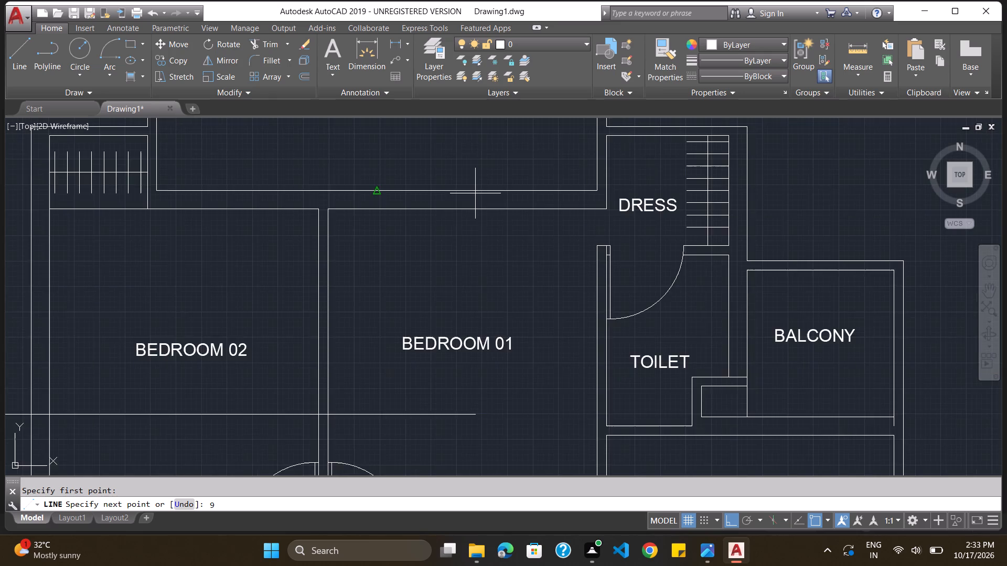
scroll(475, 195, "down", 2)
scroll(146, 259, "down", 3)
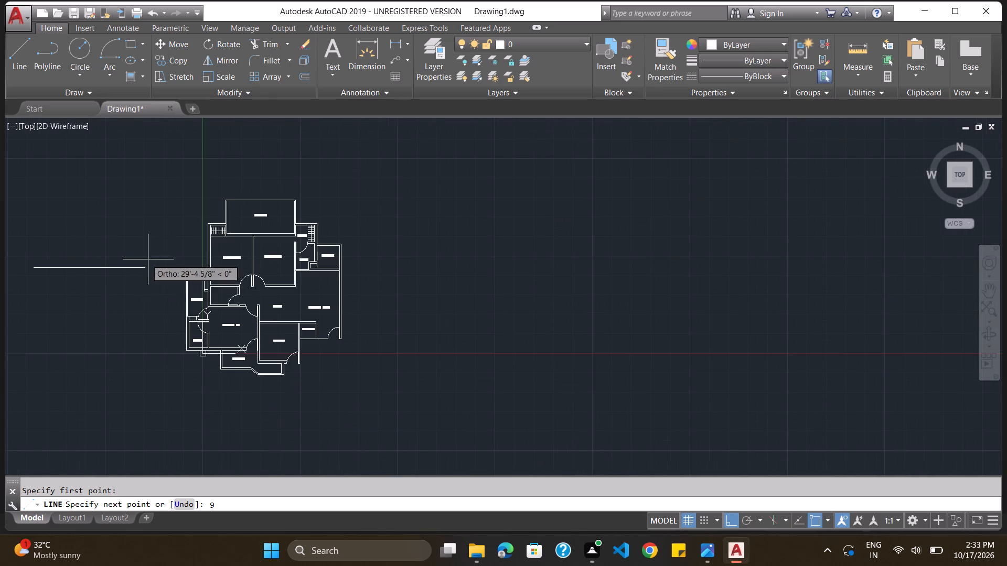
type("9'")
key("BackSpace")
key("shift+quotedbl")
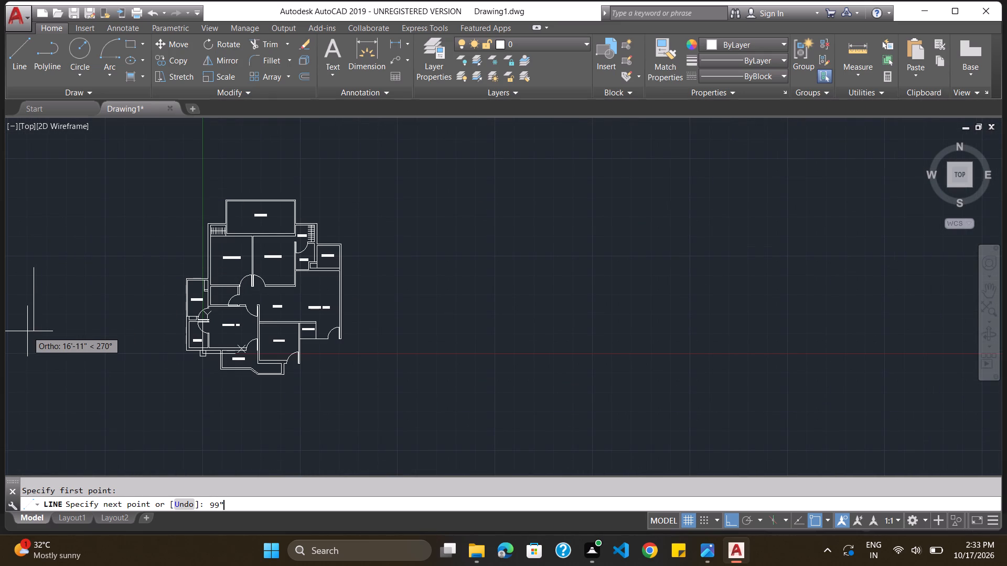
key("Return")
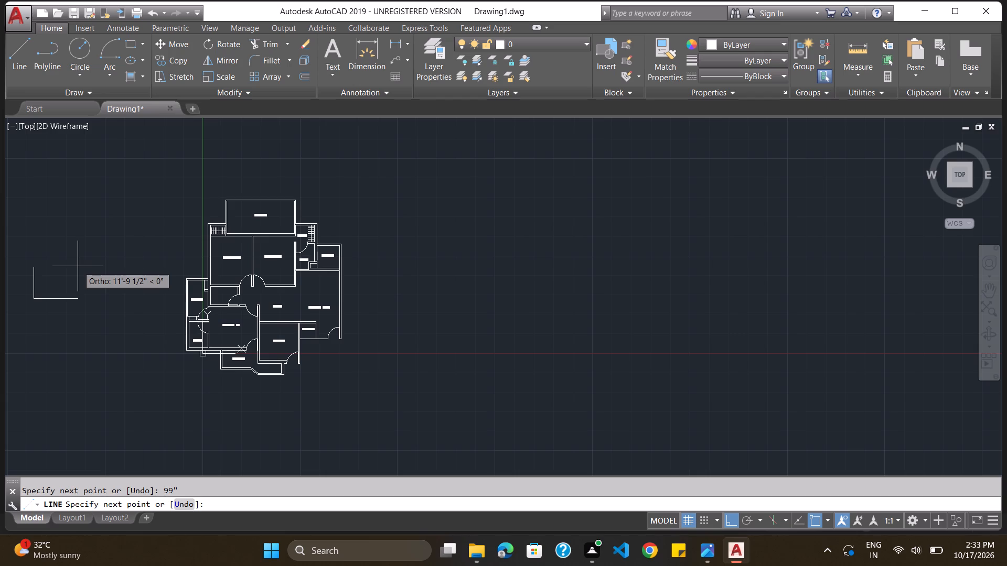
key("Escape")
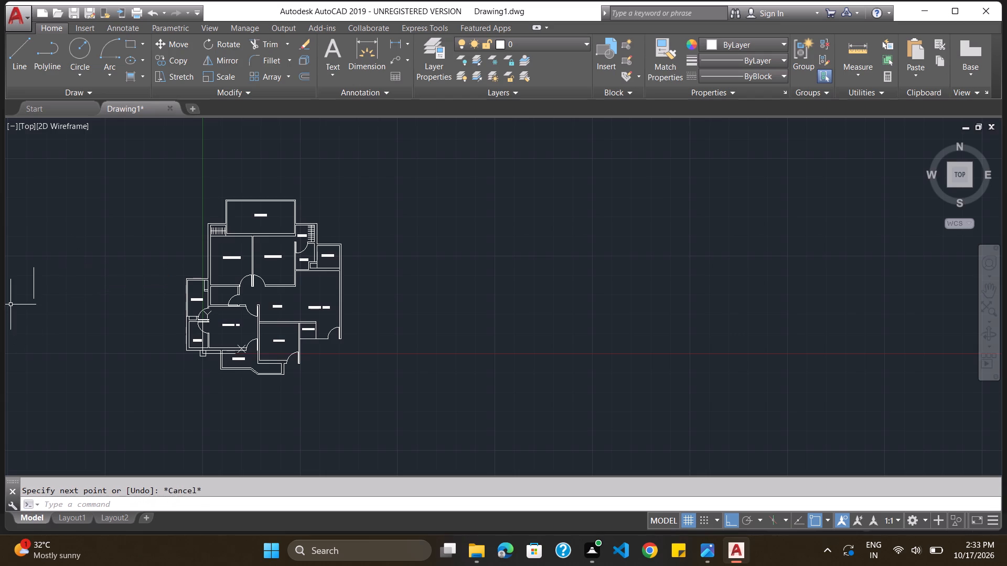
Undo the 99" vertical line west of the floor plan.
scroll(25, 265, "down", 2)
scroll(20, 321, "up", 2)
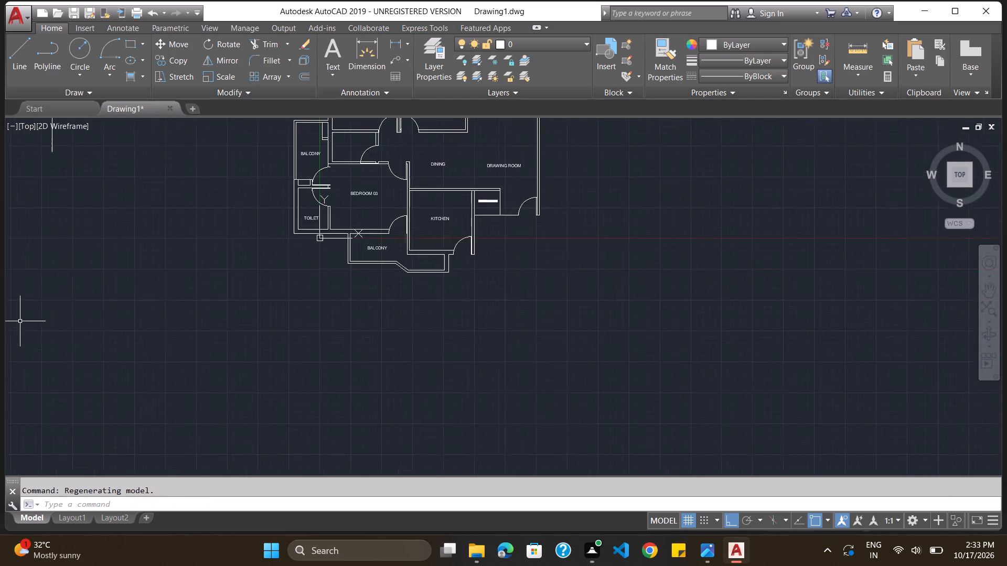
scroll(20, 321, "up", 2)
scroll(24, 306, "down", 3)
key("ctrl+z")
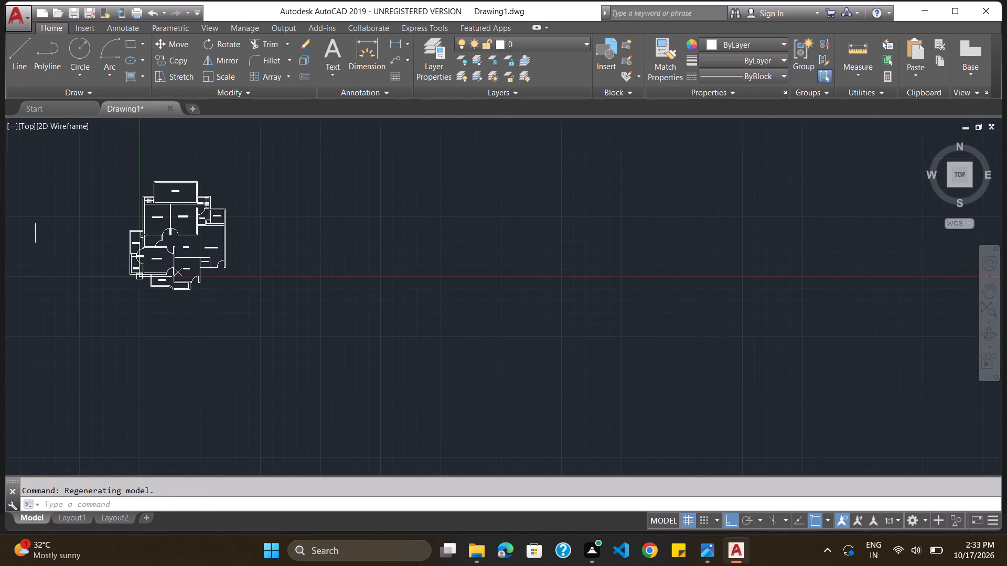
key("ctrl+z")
Draw a 9" vertical line in the empty space northwest of the floor plan.
scroll(31, 251, "down", 1)
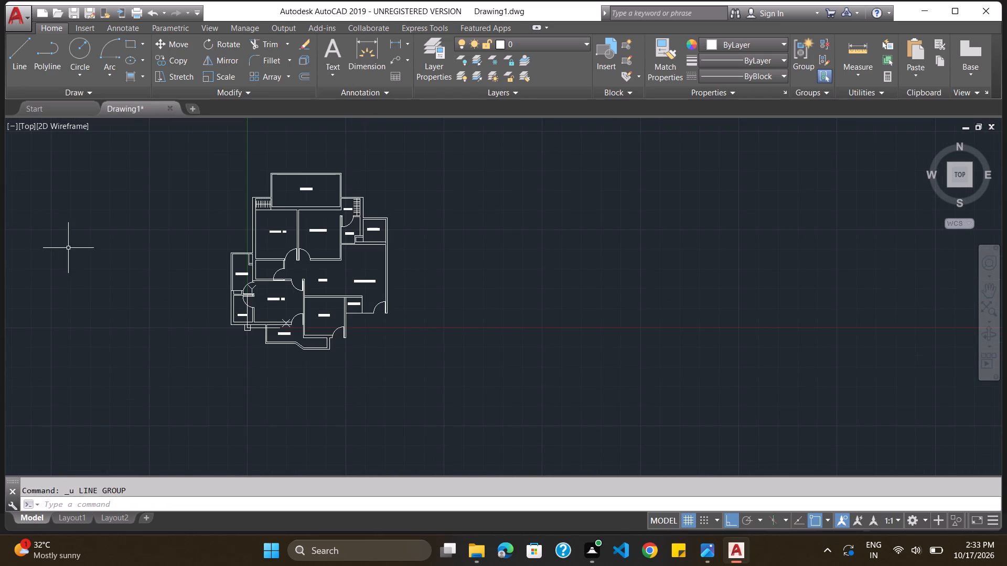
left_click(10, 54)
left_click(83, 163)
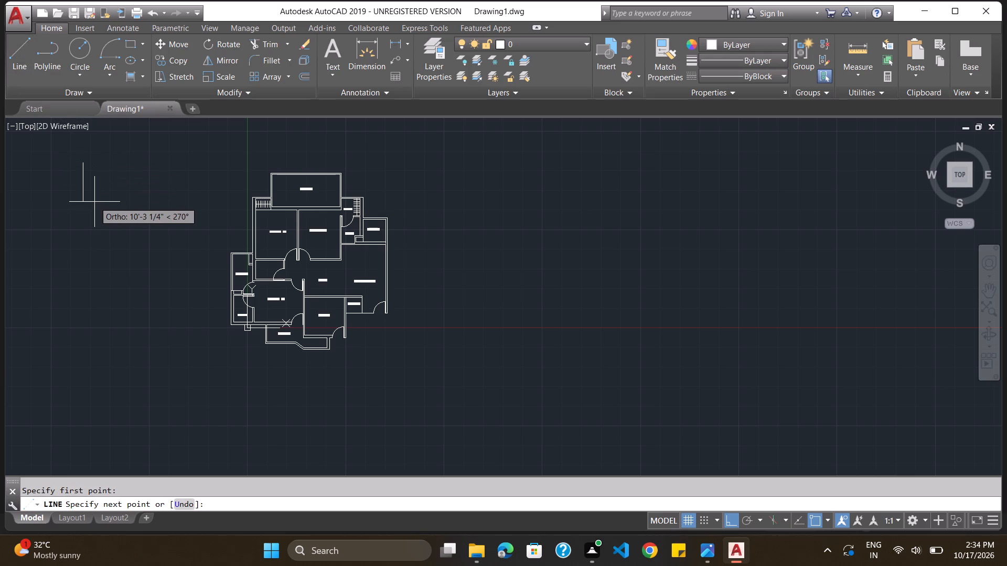
type("9\"")
key("Return")
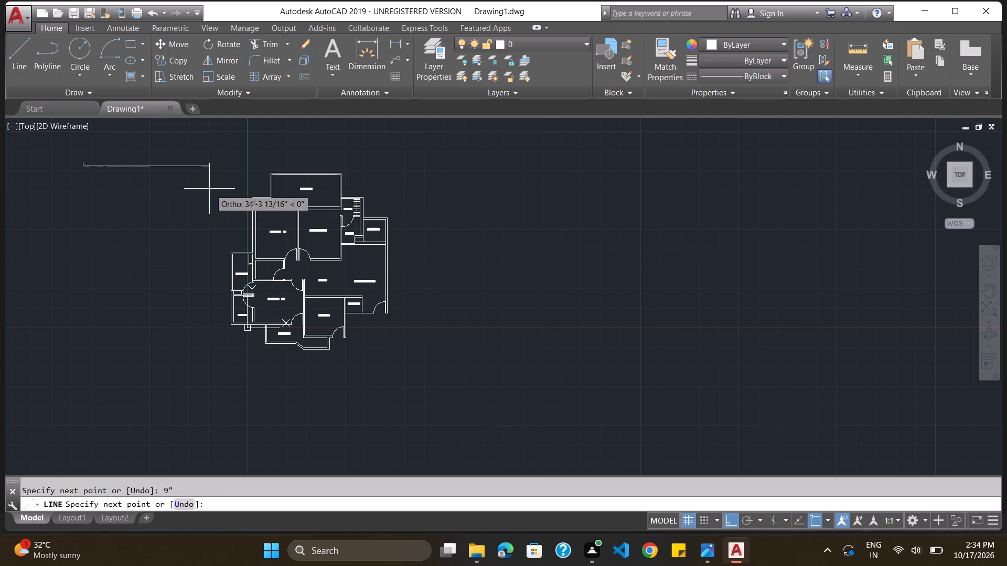
key("Escape")
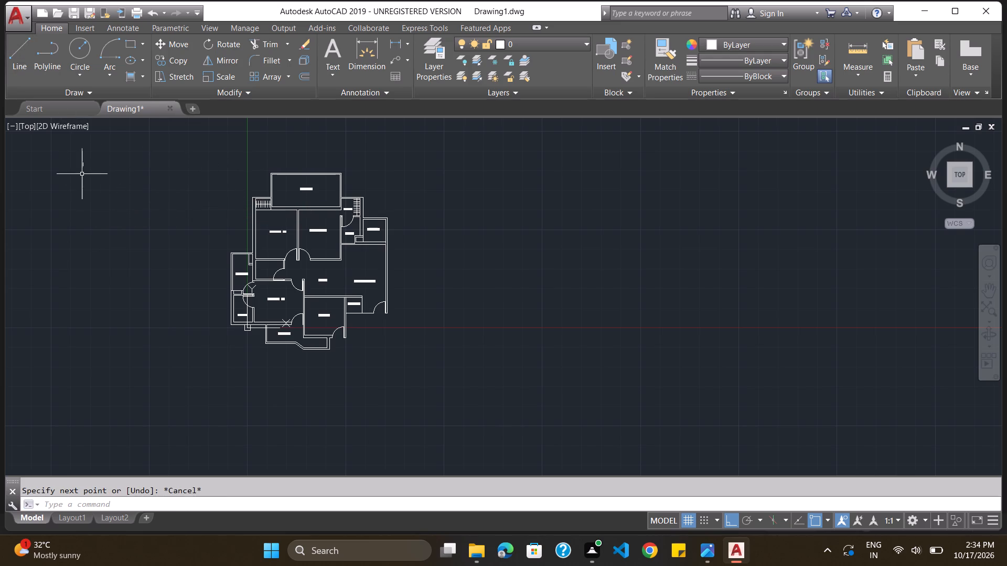
Draw a 4' horizontal line eastward from the midpoint of the 9" vertical line.
scroll(82, 174, "up", 4)
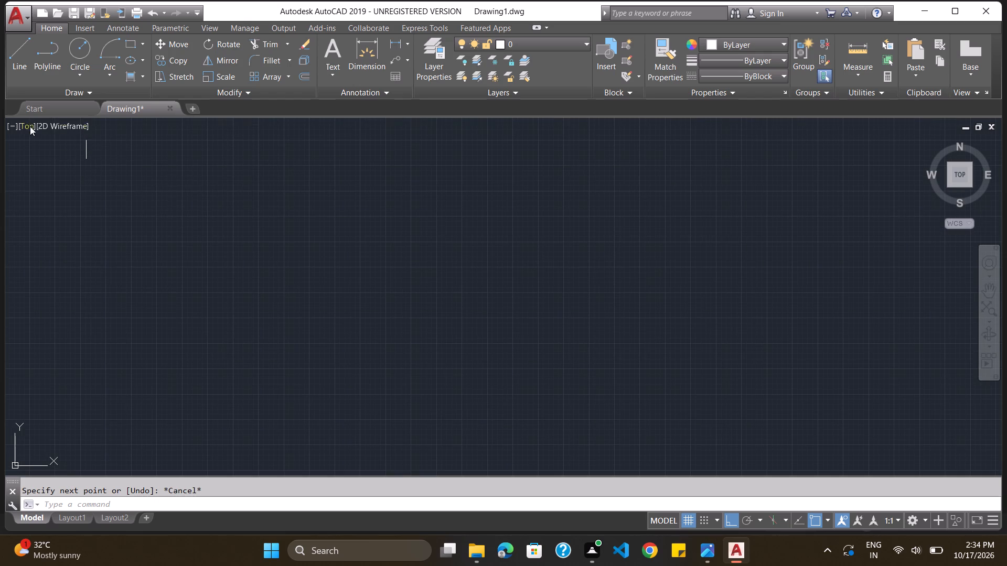
left_click(18, 59)
left_click(83, 148)
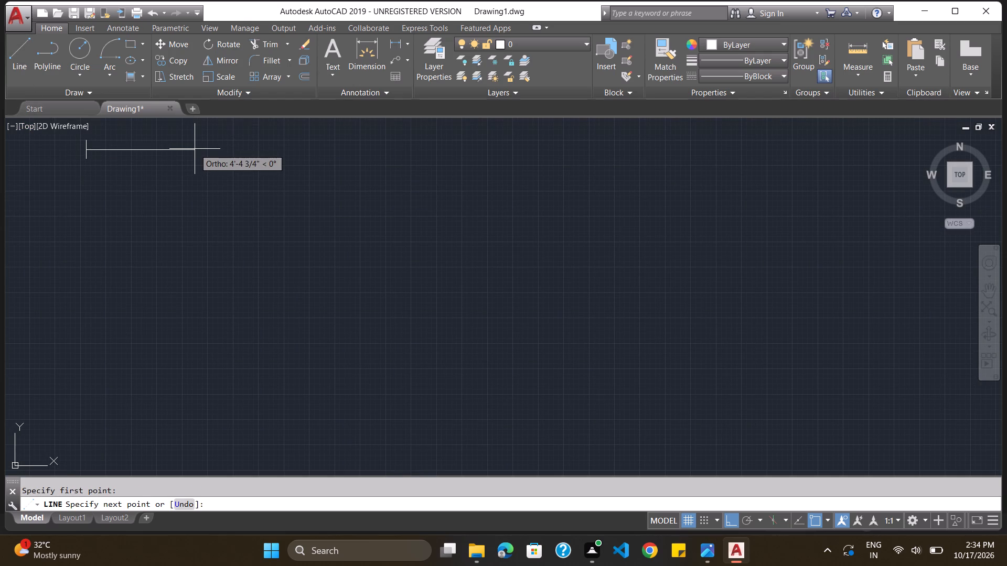
scroll(195, 149, "down", 2)
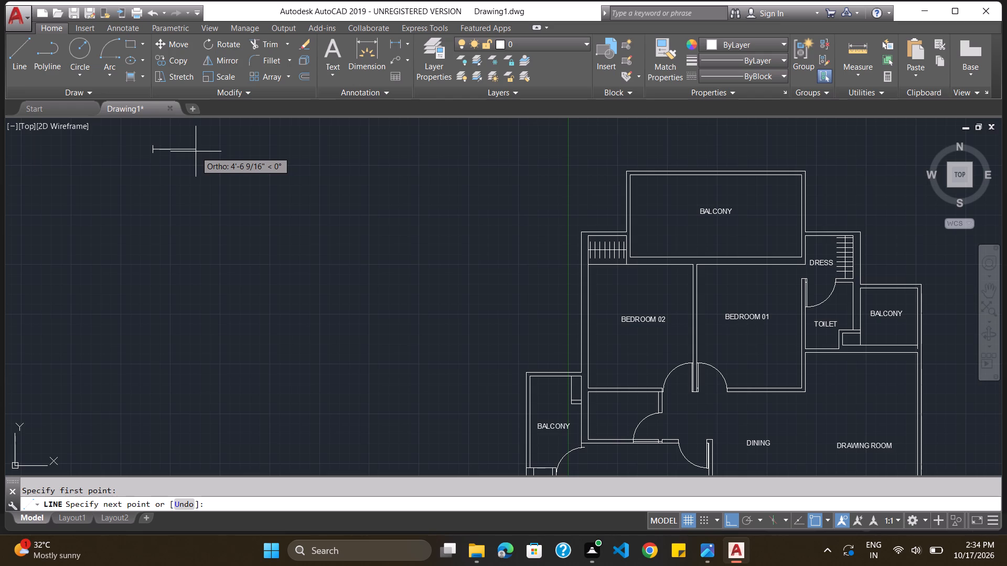
key("5")
key("BackSpace")
key("BackSpace")
key("BackSpace")
key("4")
key("apostrophe")
key("Return")
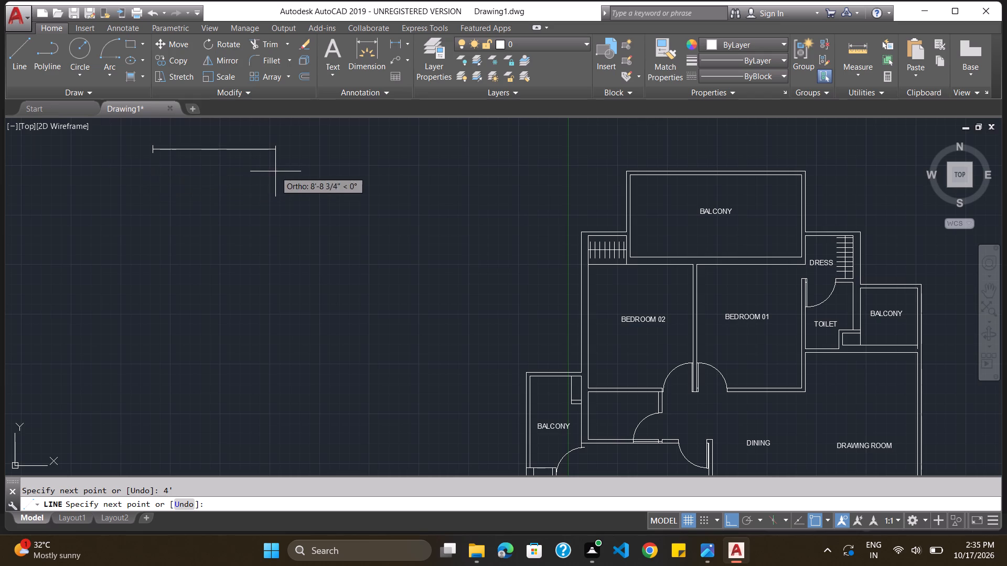
key("Escape")
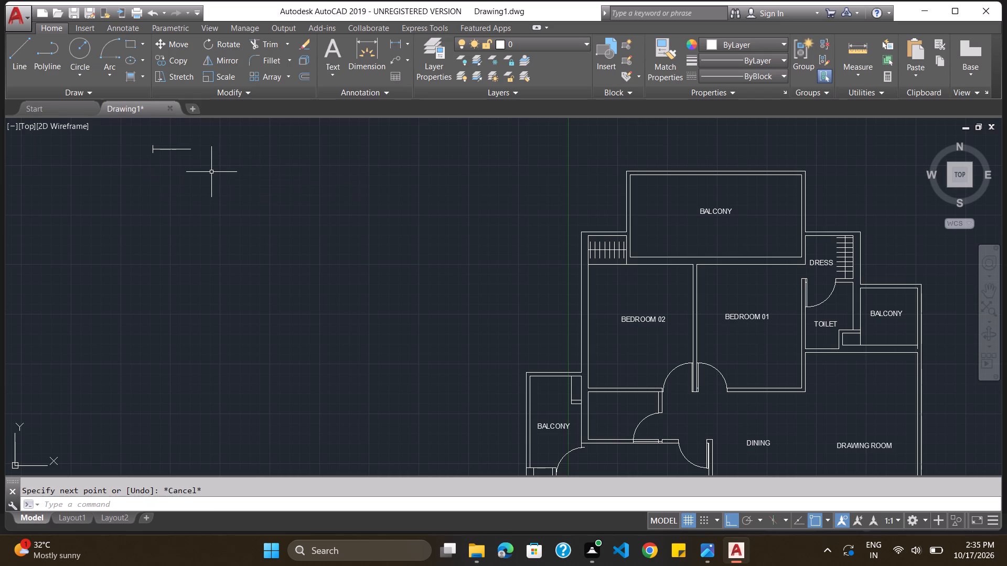
Offset the 9" vertical line 4' eastward to the far end of the horizontal line.
left_click(309, 500)
key("o")
key("Return")
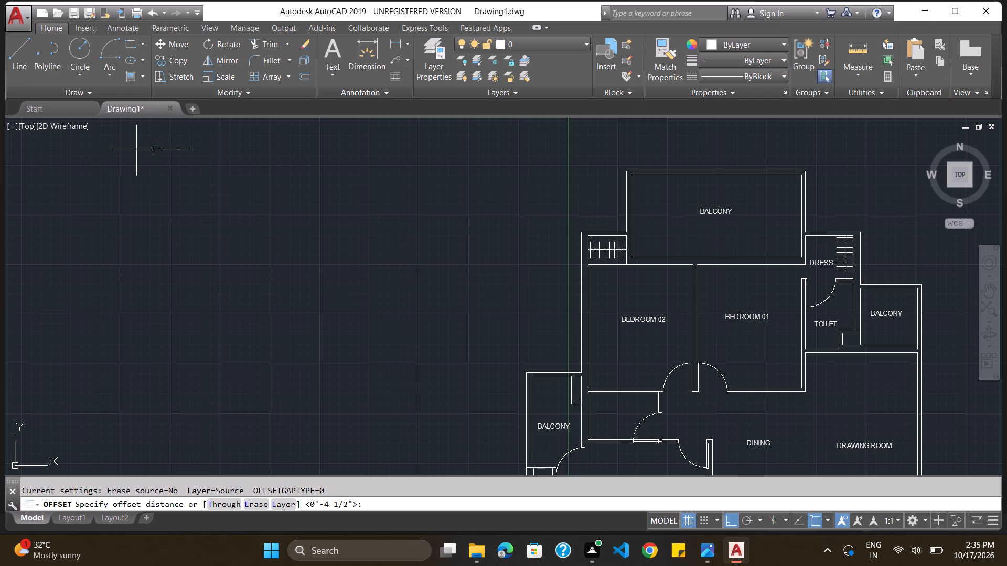
scroll(142, 147, "up", 2)
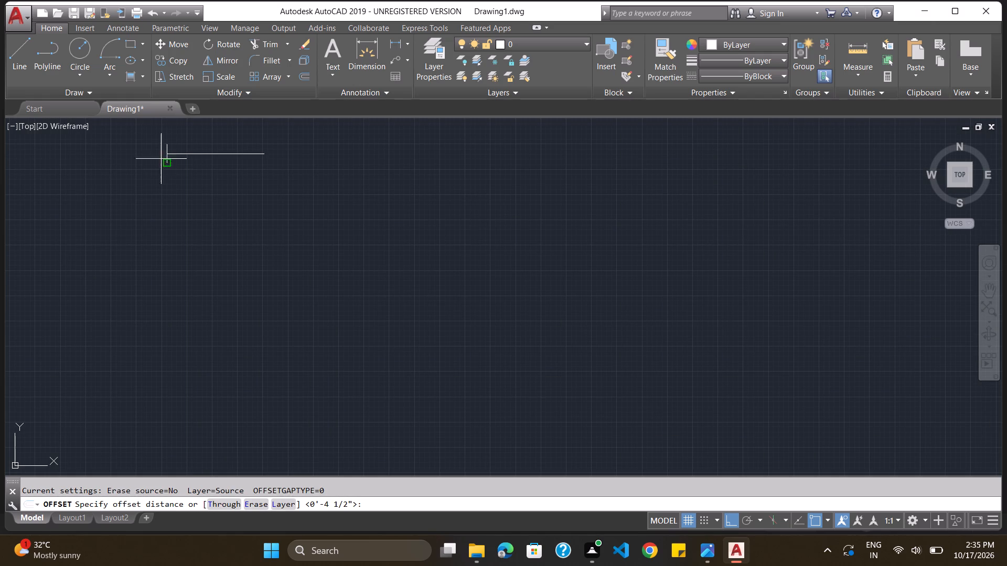
left_click(375, 503)
key("4")
key("apostrophe")
key("Return")
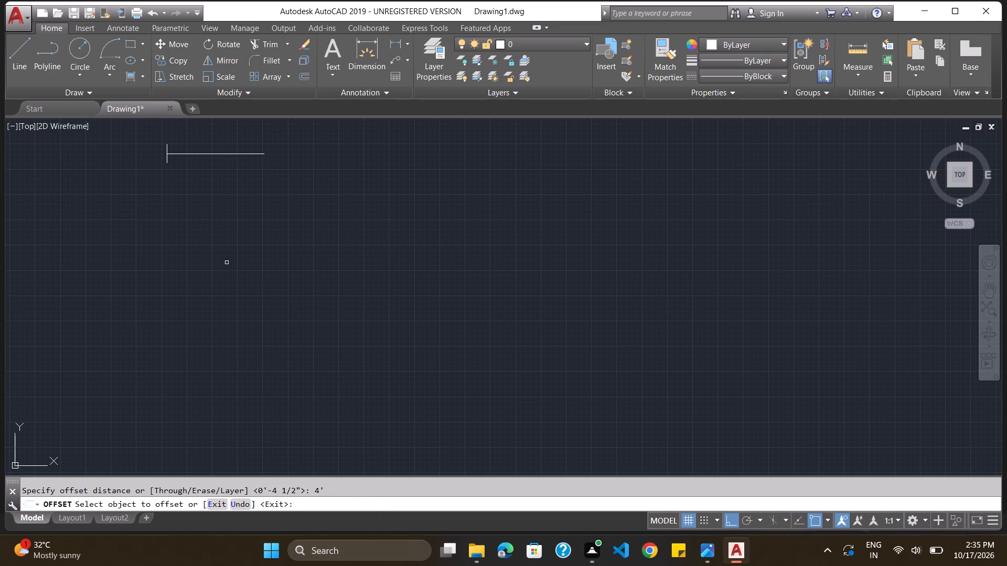
left_click(167, 149)
left_click(254, 136)
scroll(453, 244, "down", 3)
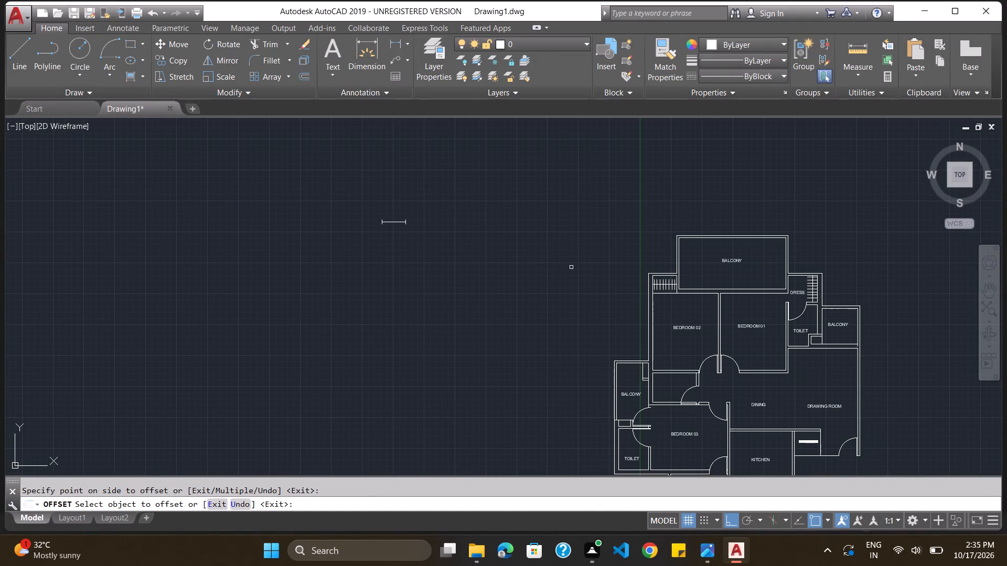
scroll(620, 282, "up", 1)
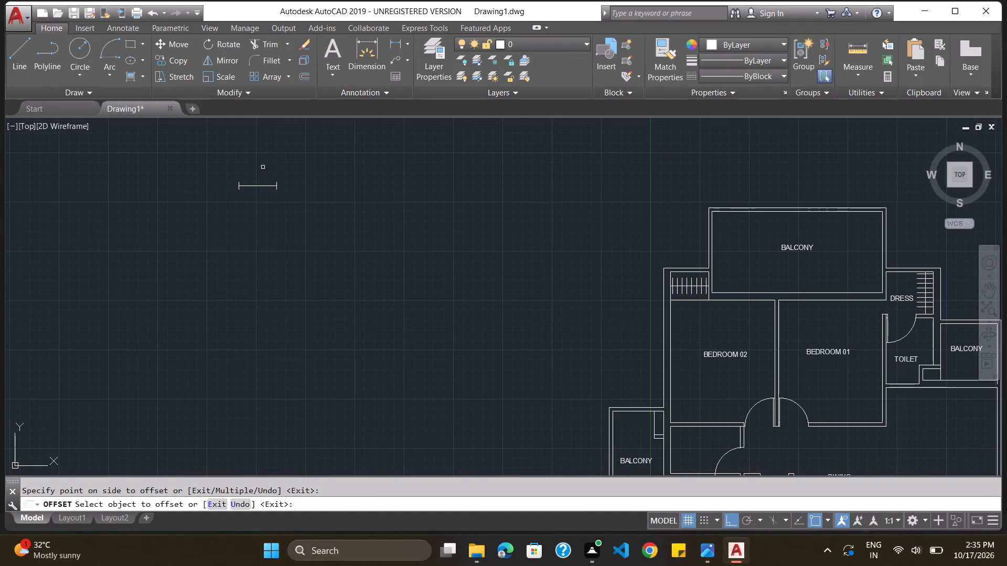
left_click_drag(234, 137, 288, 154)
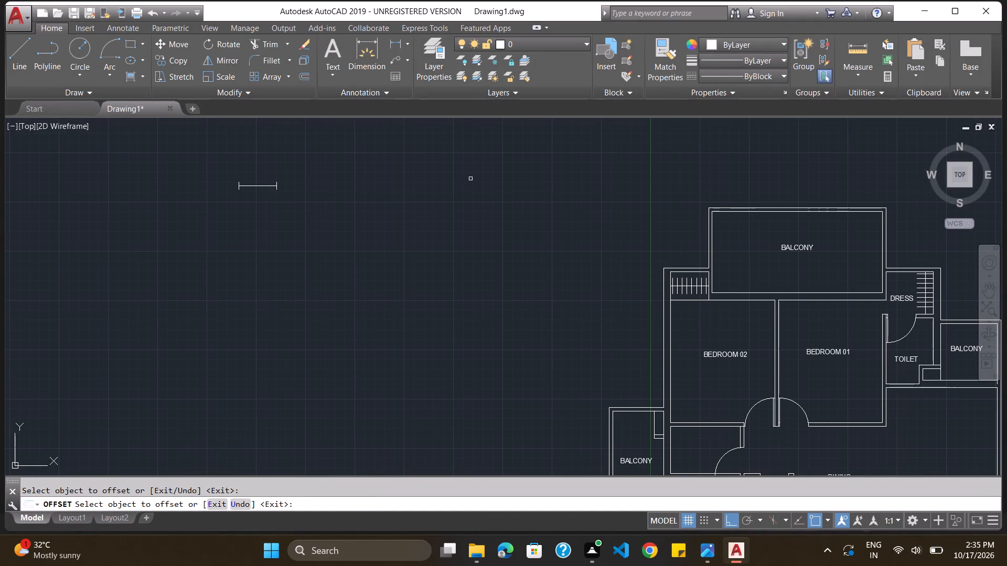
key("Escape")
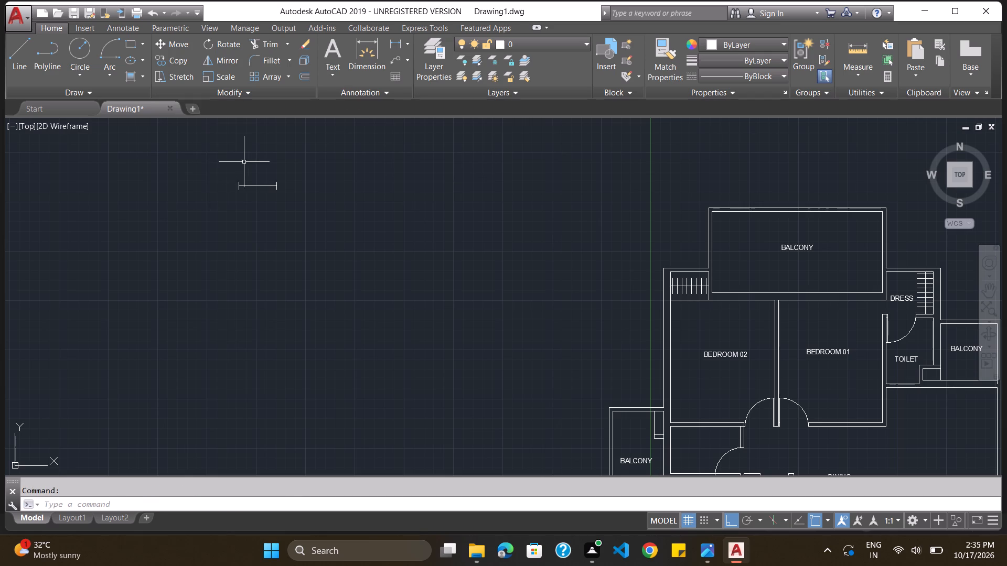
Copy the three-line window symbol and paste it into Bedroom 02's north wall, at the midpoint of the inner wall line.
left_click_drag(248, 165, 176, 183)
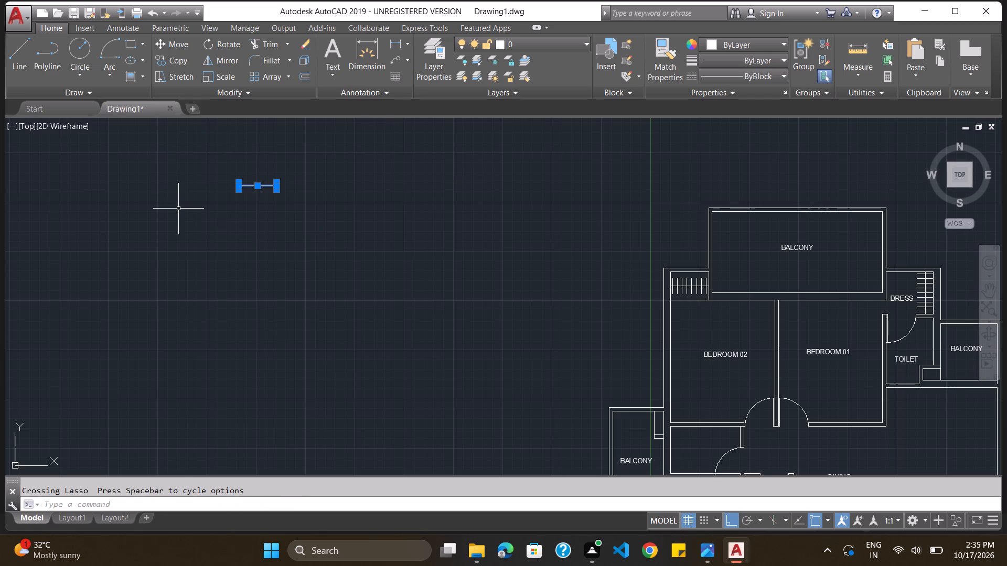
key("ctrl+c")
scroll(876, 291, "up", 3)
scroll(876, 291, "down", 2)
scroll(914, 369, "up", 3)
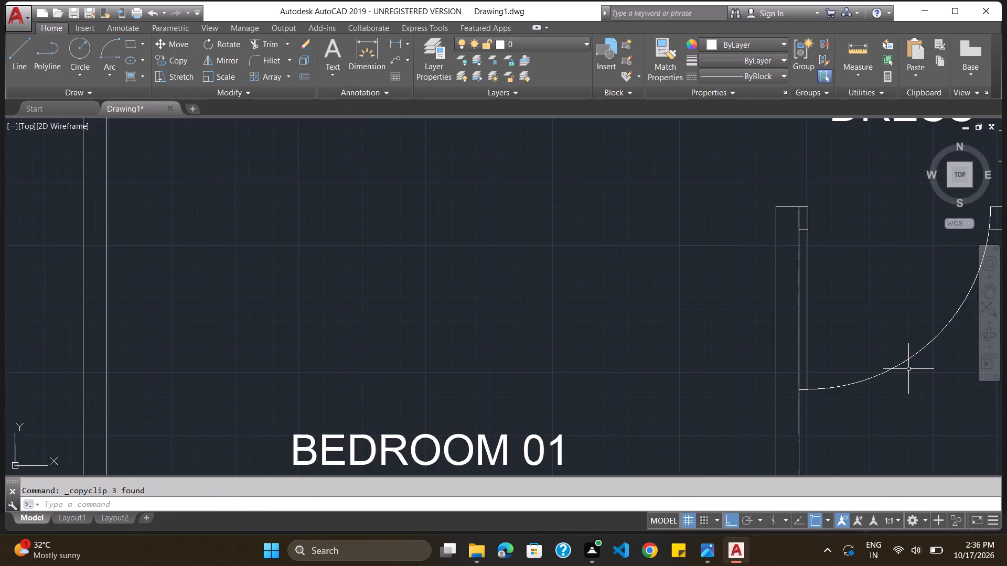
scroll(908, 369, "down", 2)
scroll(682, 365, "up", 1)
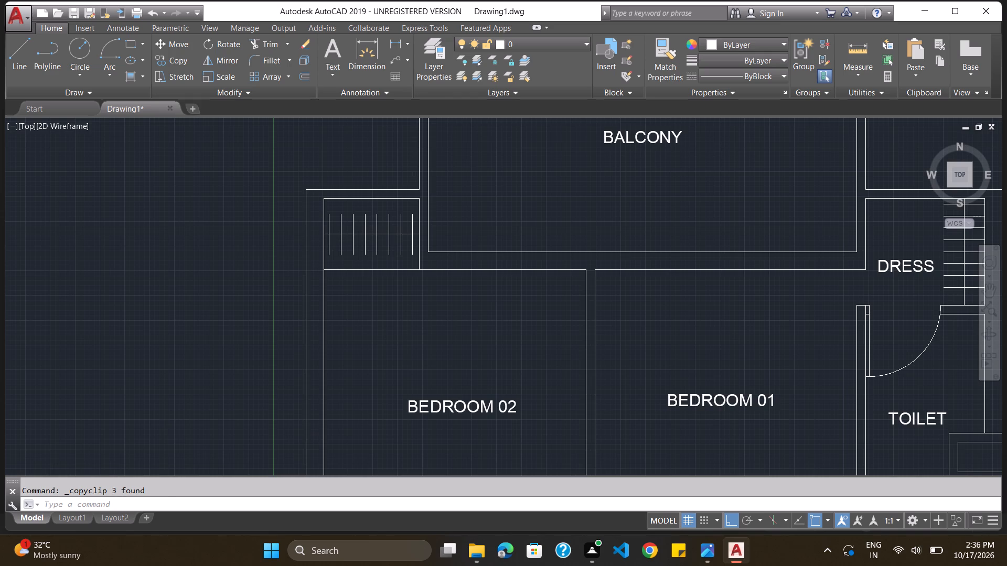
key("ctrl+v")
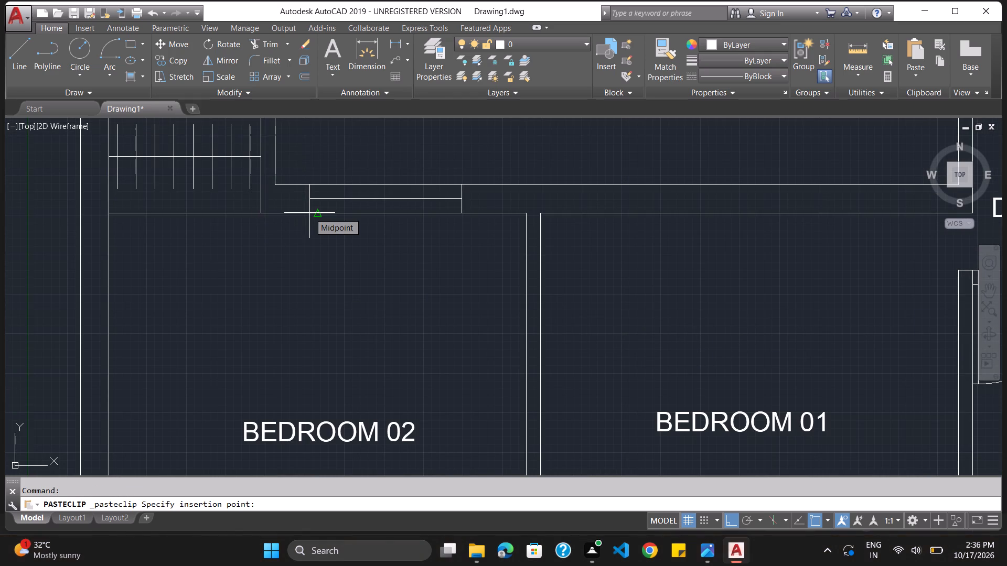
left_click(309, 213)
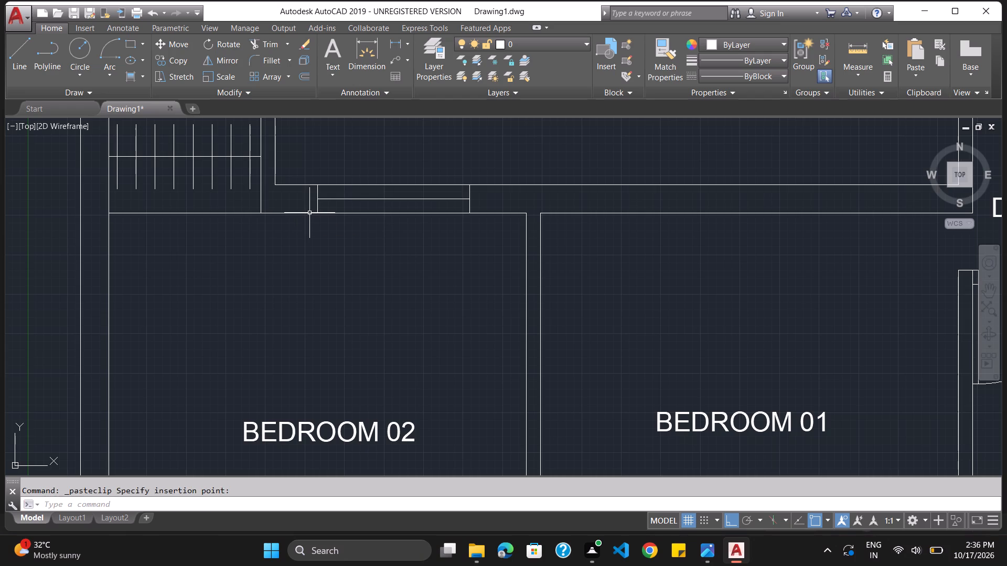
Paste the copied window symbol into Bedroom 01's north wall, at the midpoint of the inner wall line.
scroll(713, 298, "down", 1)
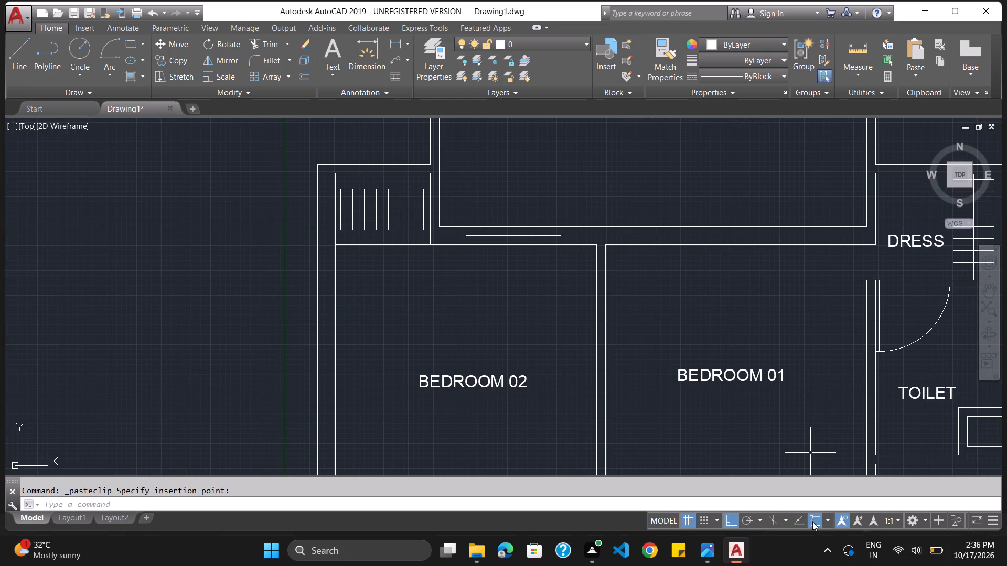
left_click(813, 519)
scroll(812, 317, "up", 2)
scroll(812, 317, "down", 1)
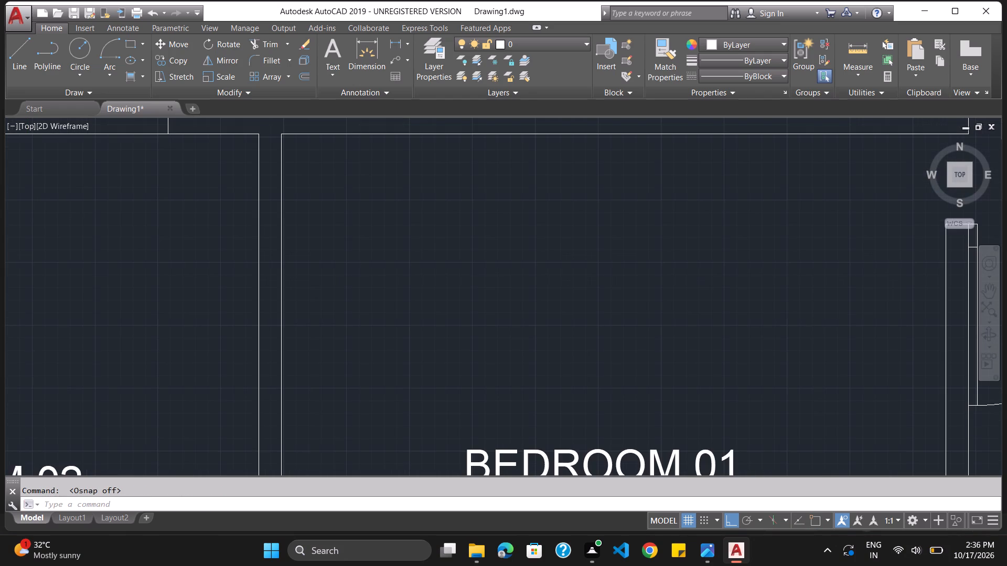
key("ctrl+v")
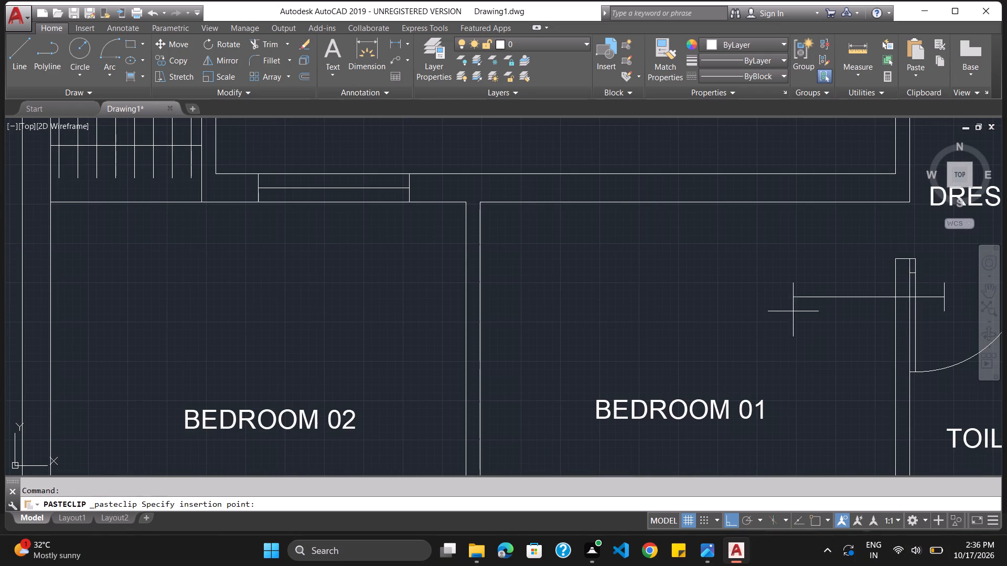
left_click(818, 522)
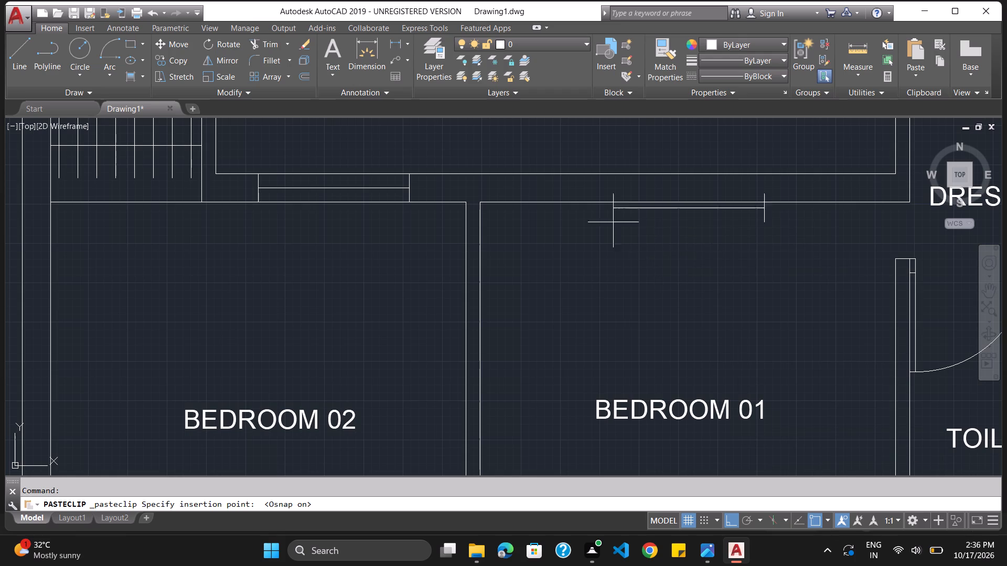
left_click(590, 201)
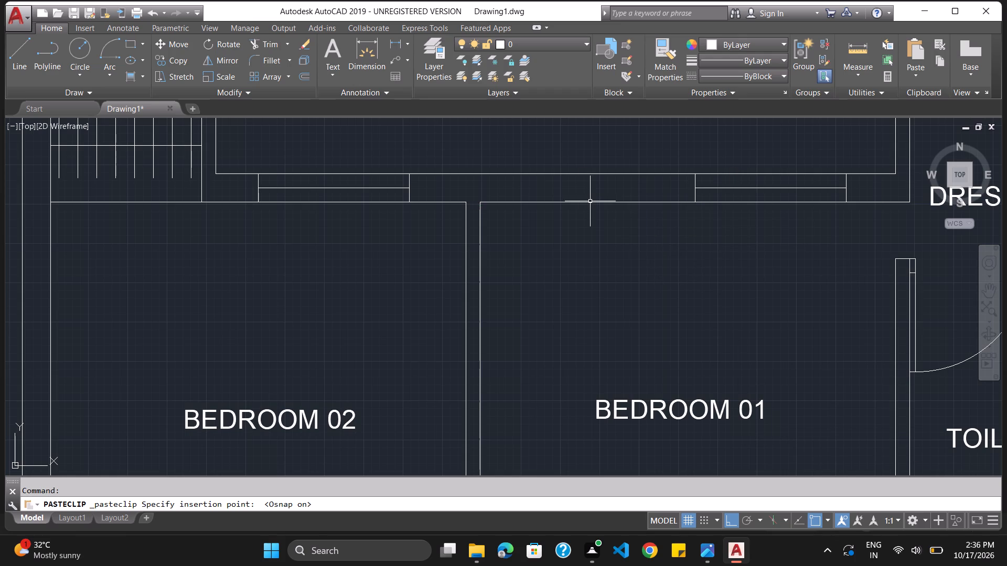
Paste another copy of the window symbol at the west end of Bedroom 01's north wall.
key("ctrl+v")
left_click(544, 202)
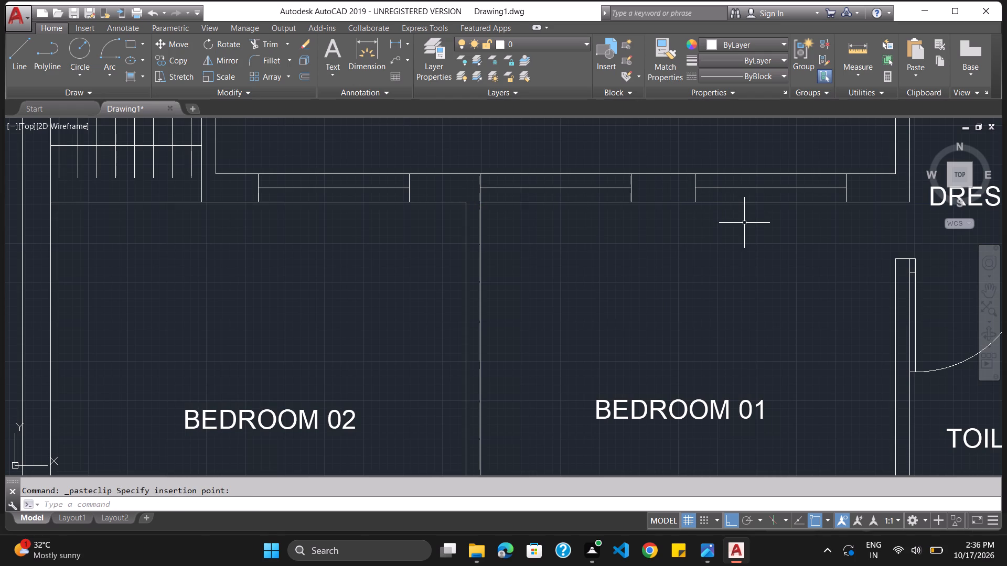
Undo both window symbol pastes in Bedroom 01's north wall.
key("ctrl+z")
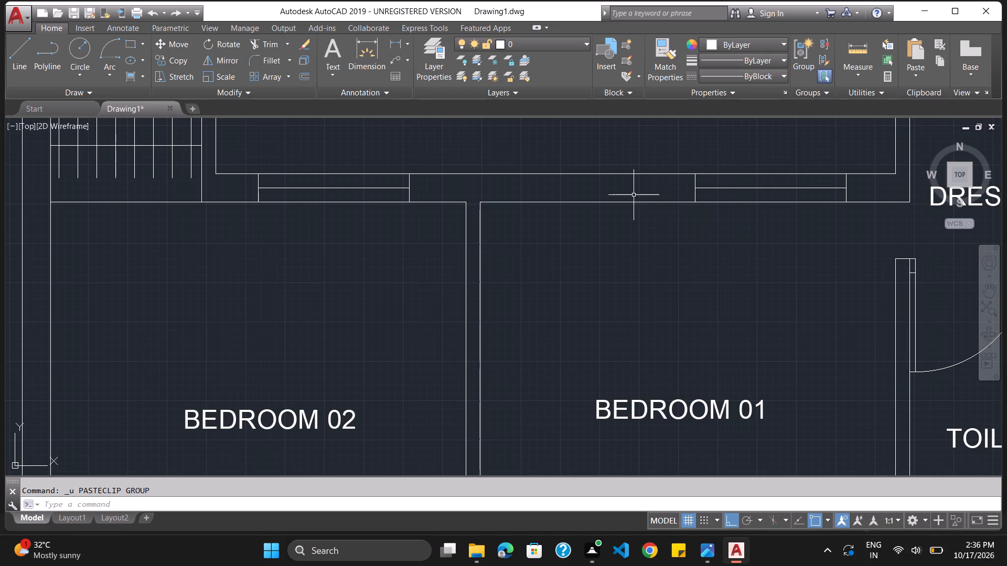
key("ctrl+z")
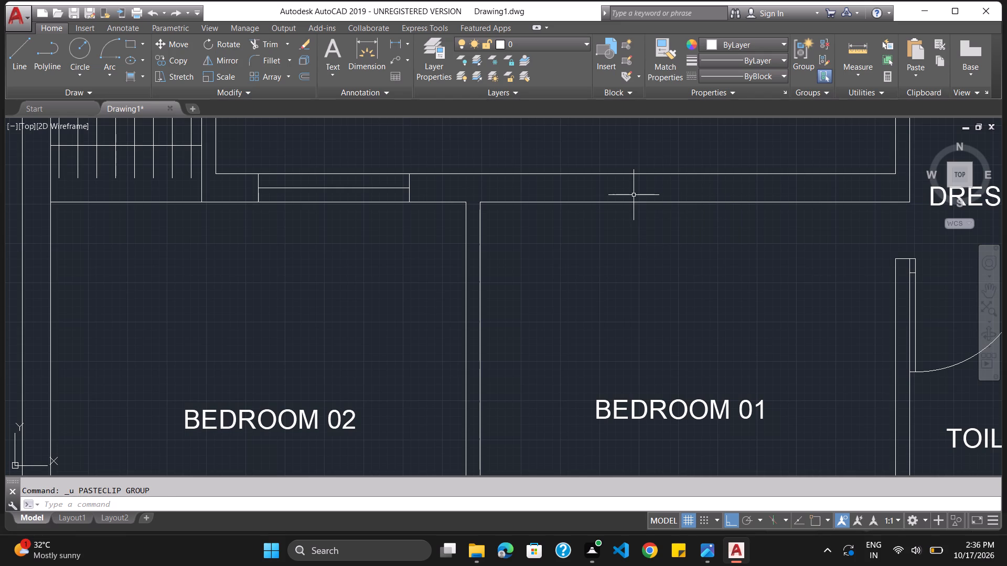
Paste the copied window symbol into Bedroom 01's north wall, fitted between the two wall lines near mid-span.
key("ctrl+v")
scroll(635, 216, "up", 1)
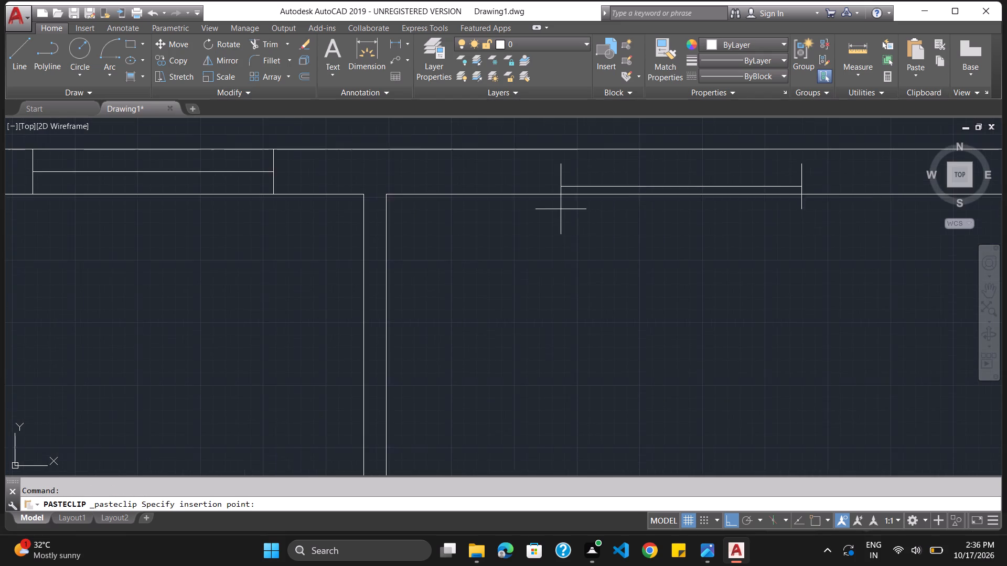
scroll(561, 209, "up", 1)
scroll(544, 205, "down", 1)
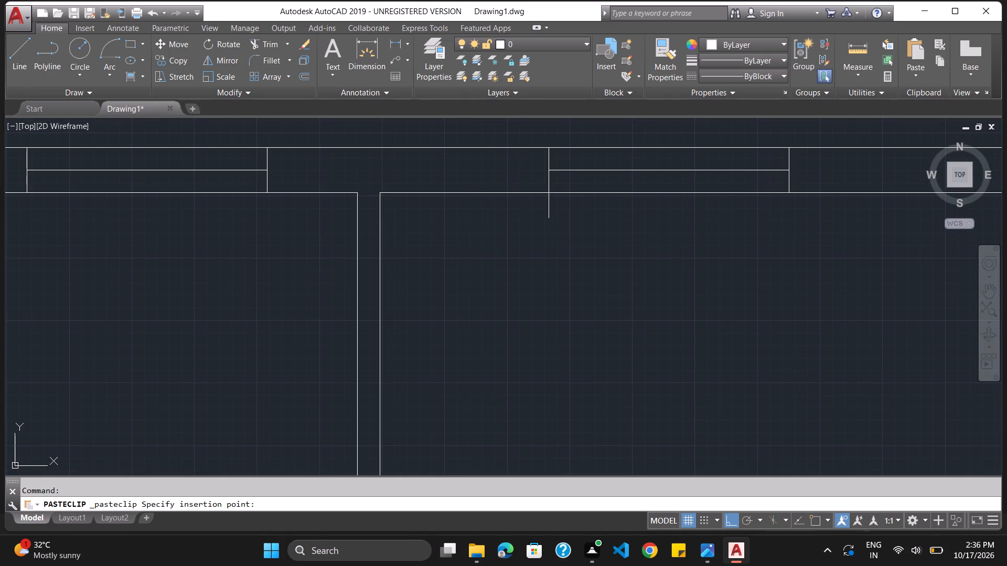
left_click(549, 193)
scroll(641, 219, "down", 1)
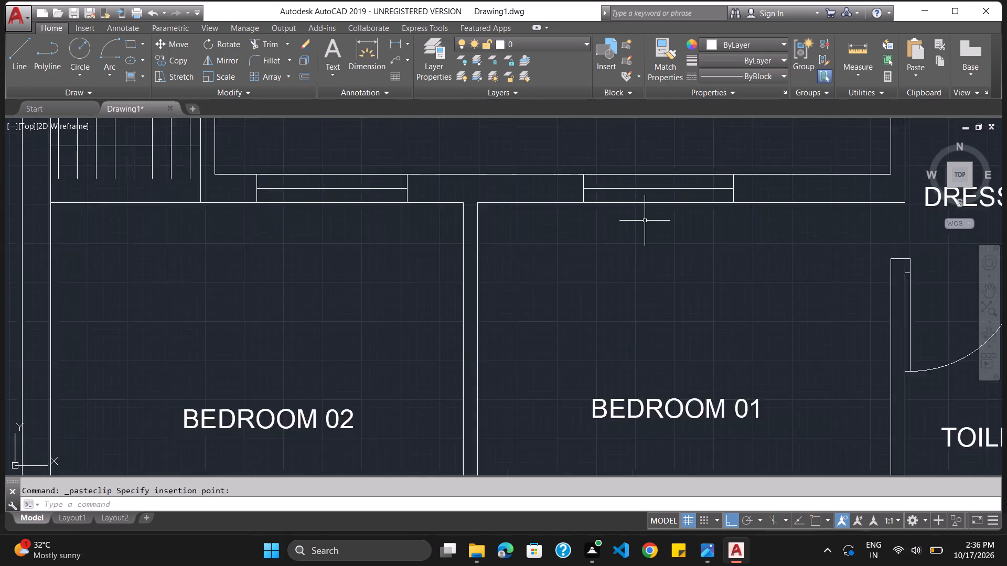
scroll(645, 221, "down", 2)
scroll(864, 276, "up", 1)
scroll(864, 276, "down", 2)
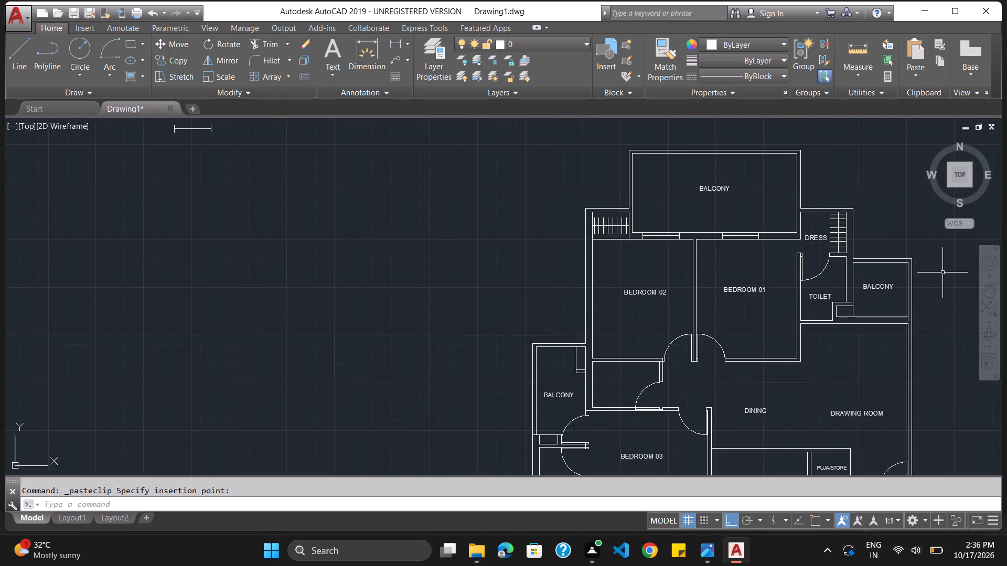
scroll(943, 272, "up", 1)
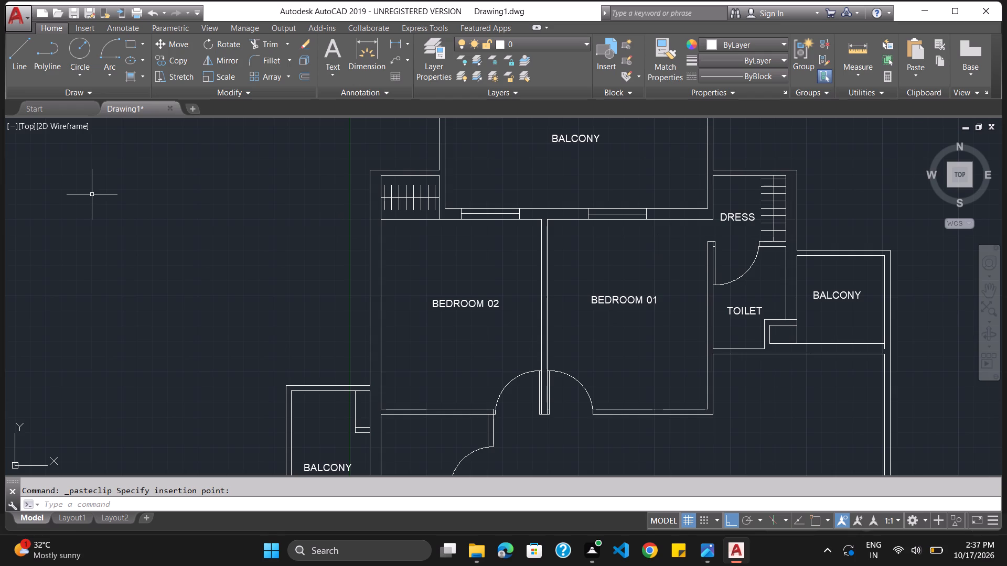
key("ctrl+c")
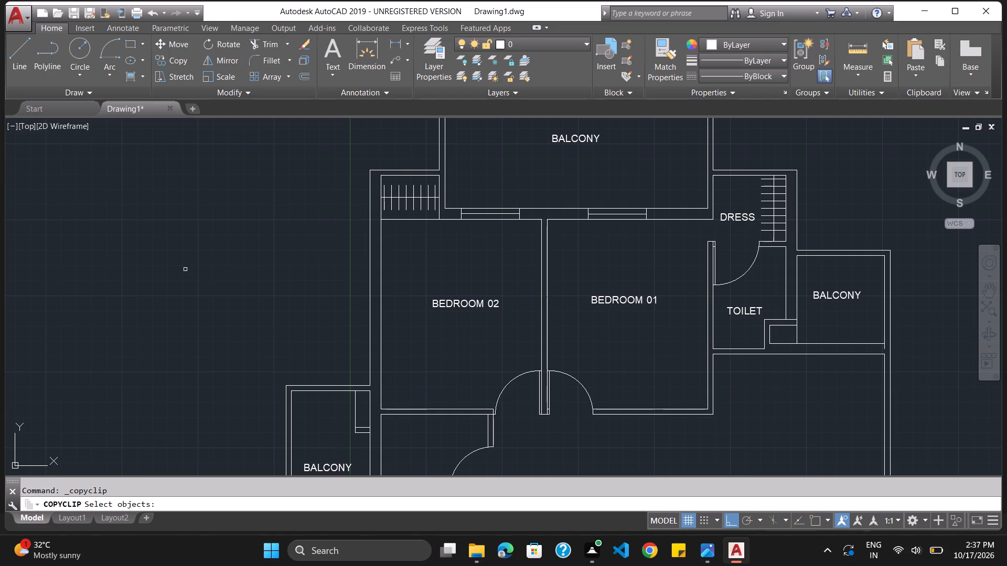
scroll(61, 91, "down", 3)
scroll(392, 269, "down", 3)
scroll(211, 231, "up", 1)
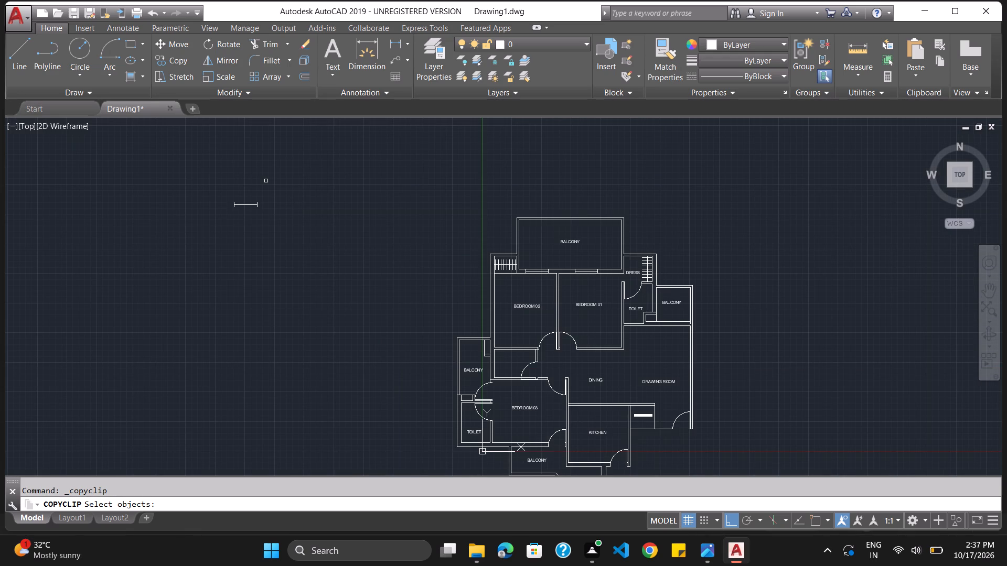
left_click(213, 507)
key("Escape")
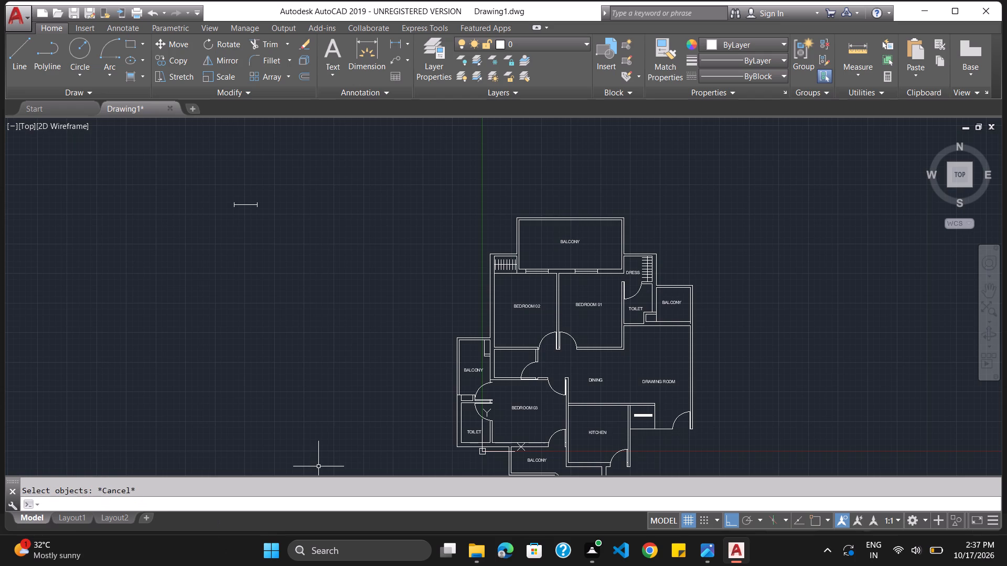
Break a 2' gap in the centre line of the original window symbol beside the plan, starting near its west end.
type("BREAK")
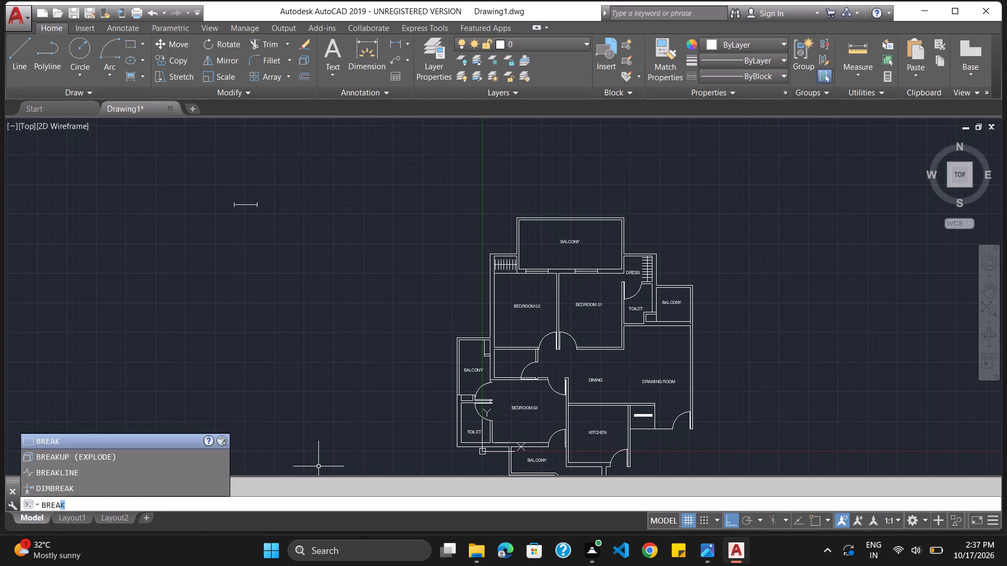
key("Return")
scroll(263, 186, "up", 2)
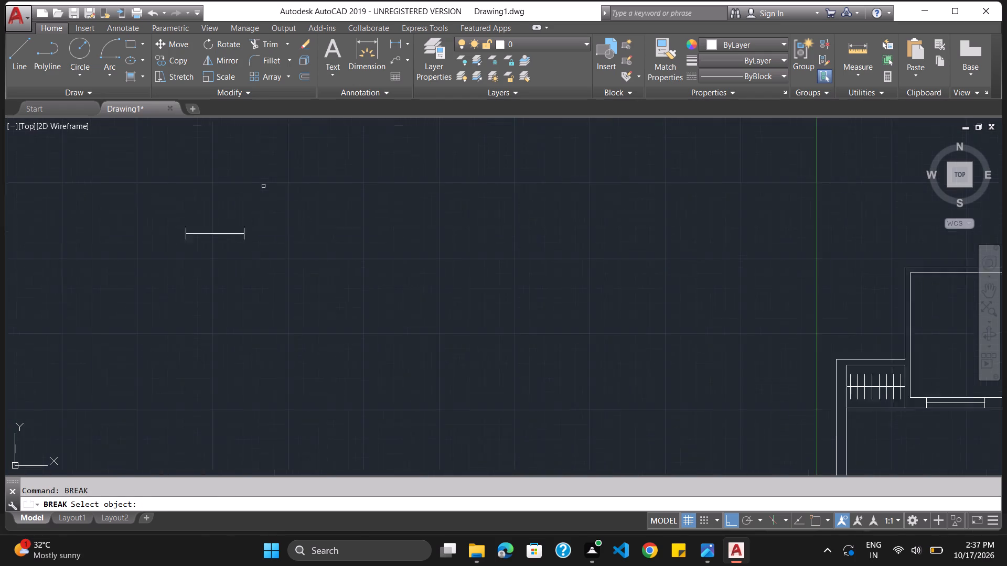
scroll(263, 186, "up", 2)
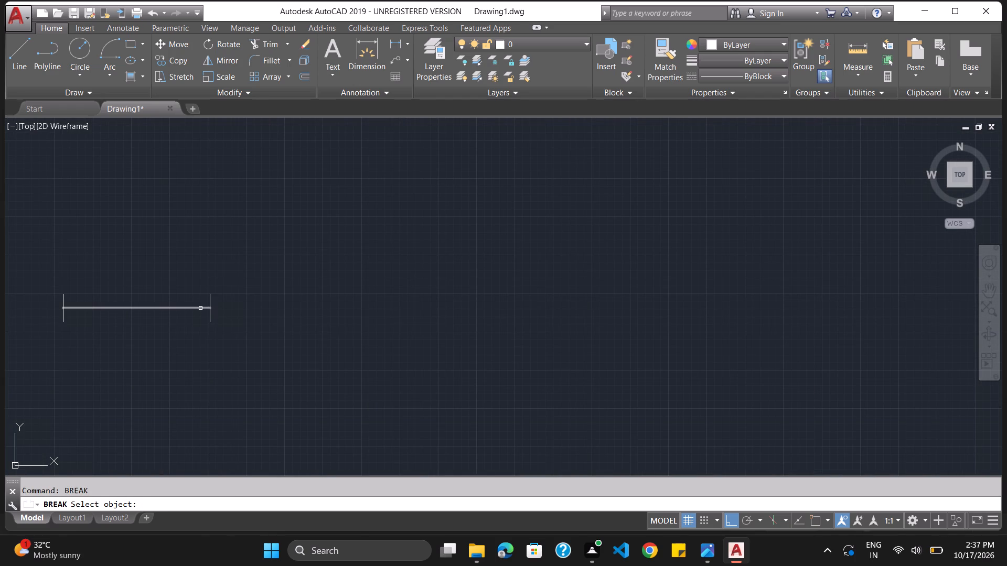
left_click(77, 309)
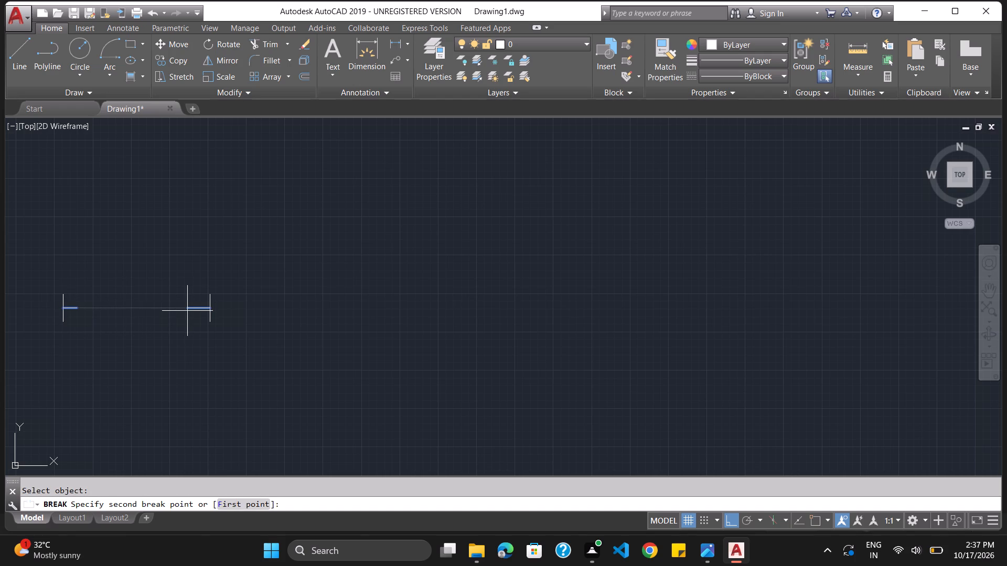
type("2'")
key("Return")
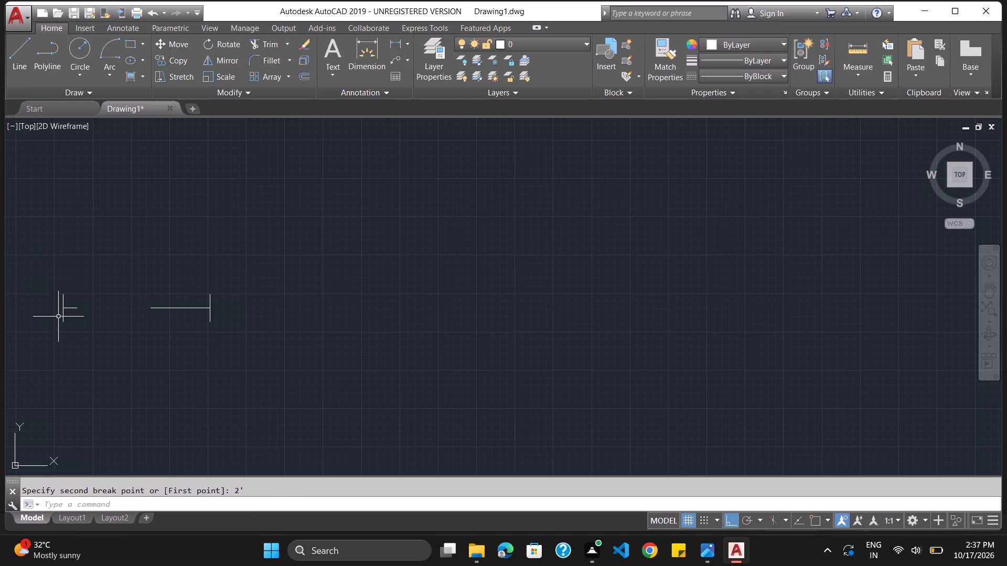
key("Escape")
Delete the window symbol's west end line and the short centre-line stub attached to it.
scroll(53, 311, "up", 2)
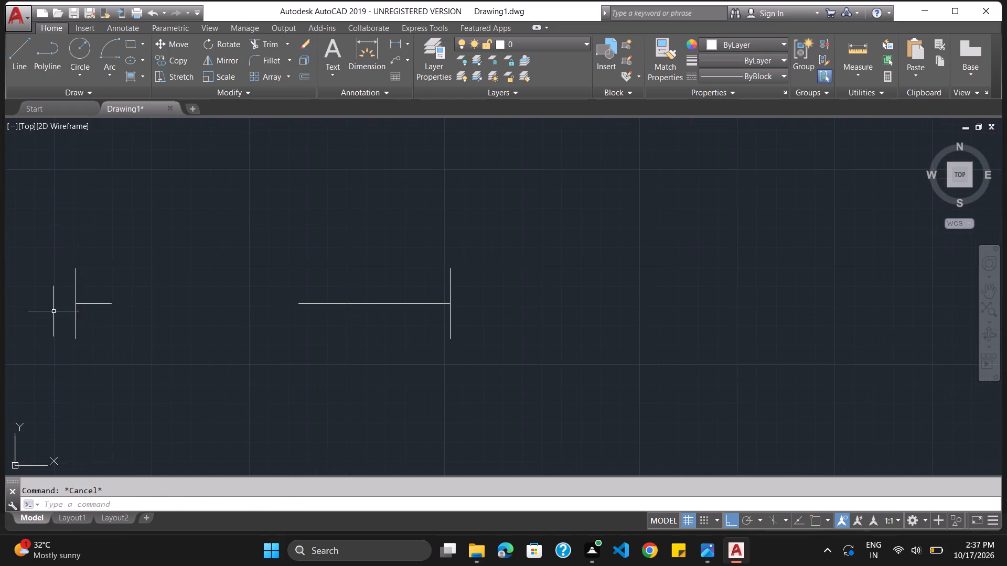
left_click_drag(57, 274, 46, 286)
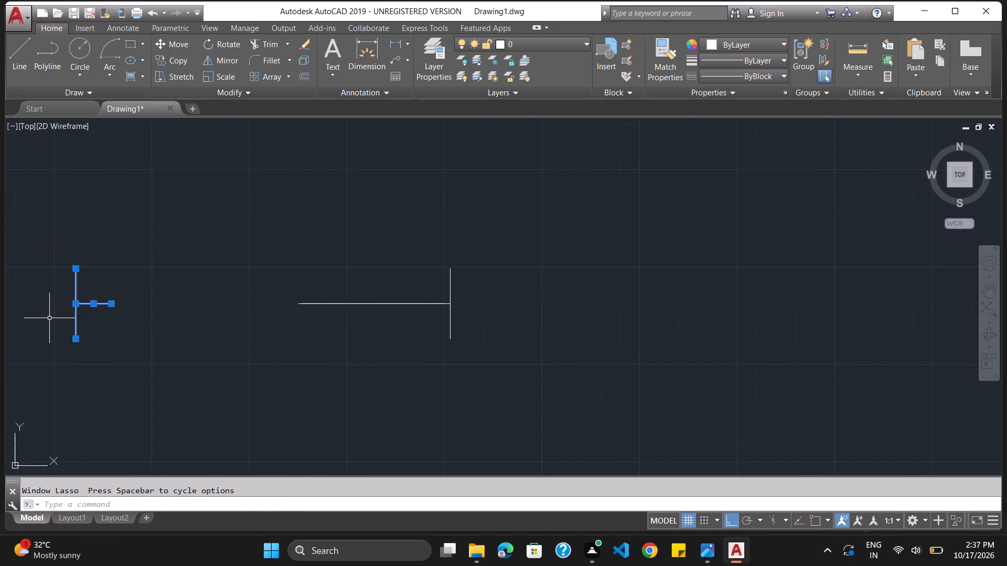
key("Delete")
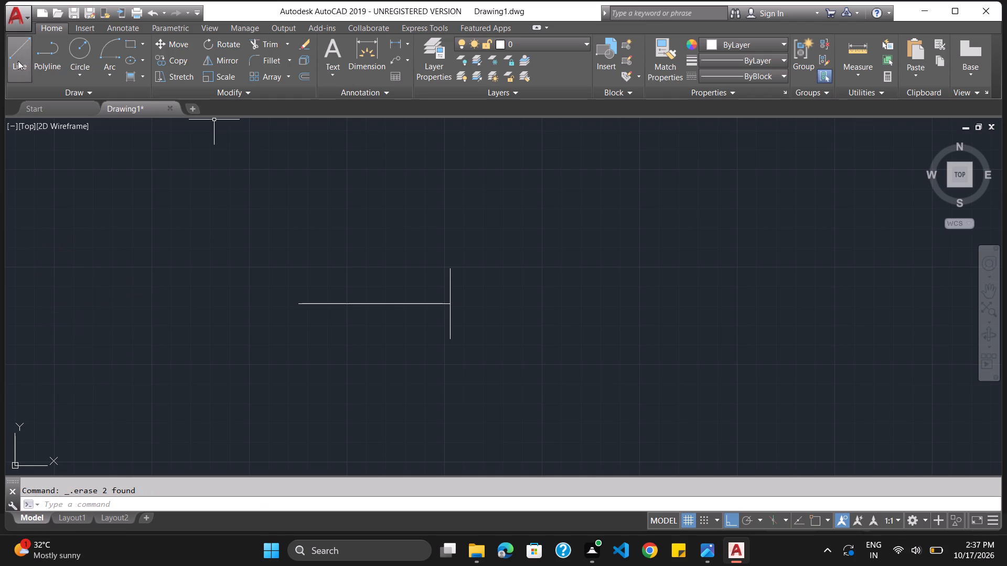
Offset the window symbol's remaining east end line 2' to the west.
left_click(307, 73)
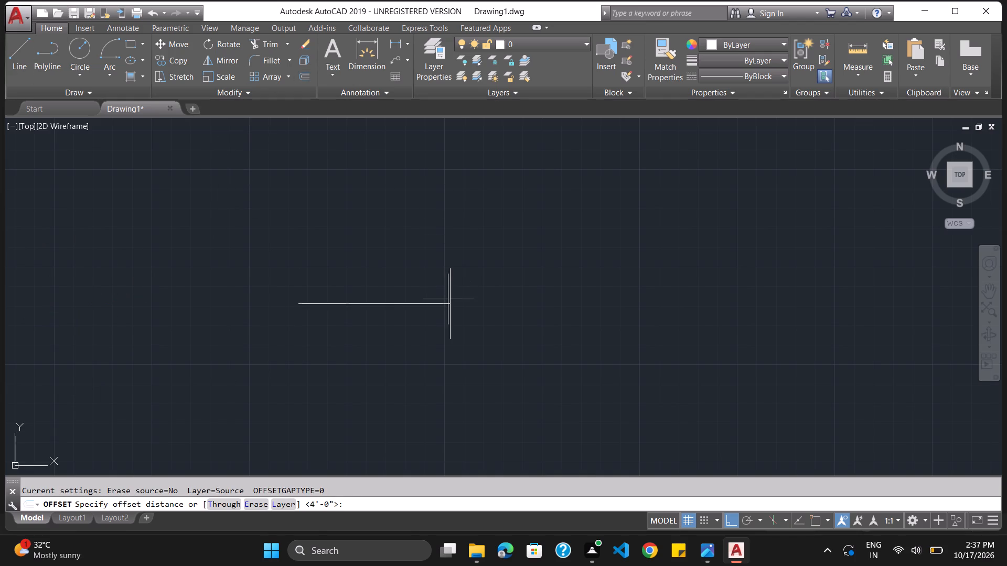
type("2'")
key("Return")
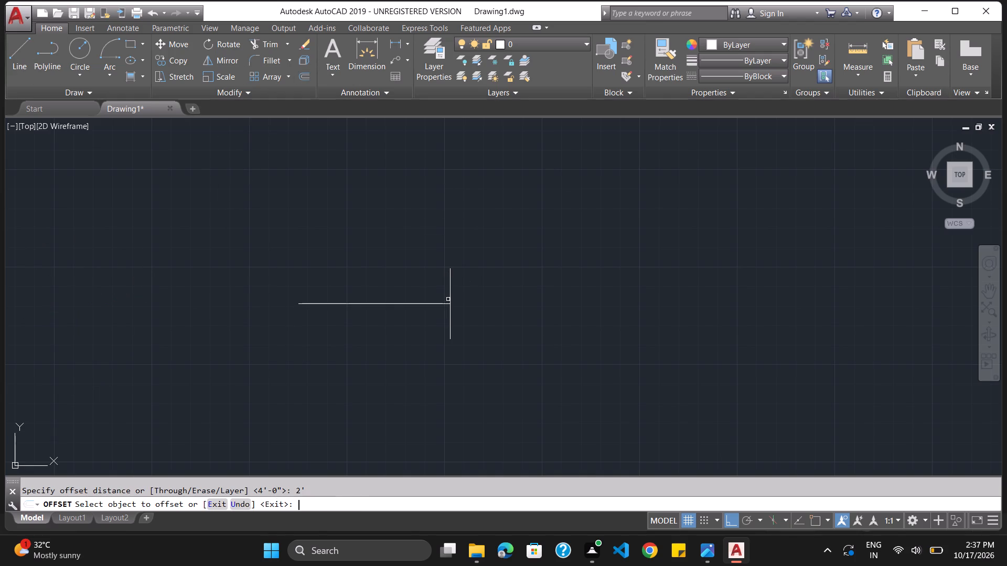
left_click(451, 296)
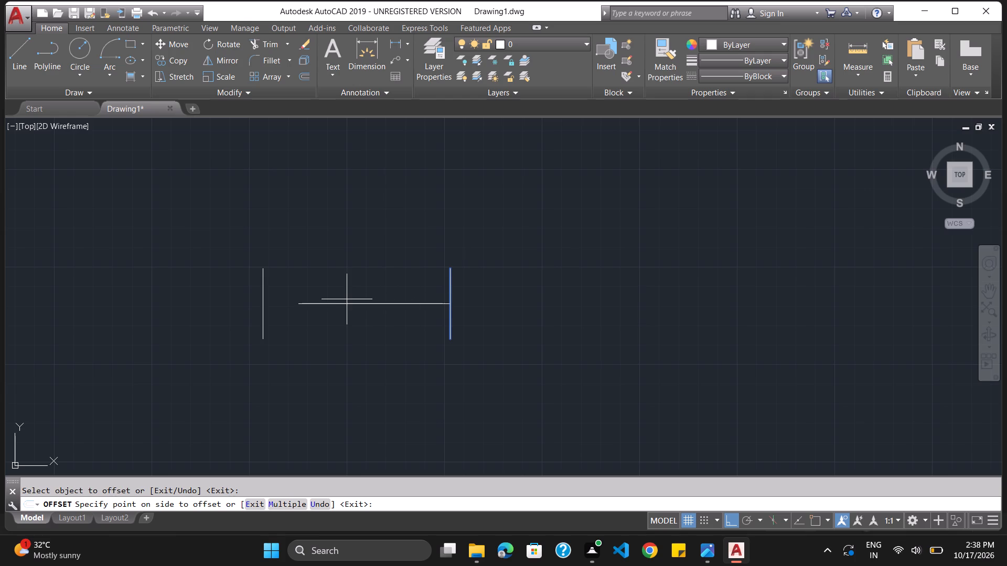
left_click(347, 299)
With object snap on, draw a line from the centre line's open end to the new west end line.
left_click(13, 60)
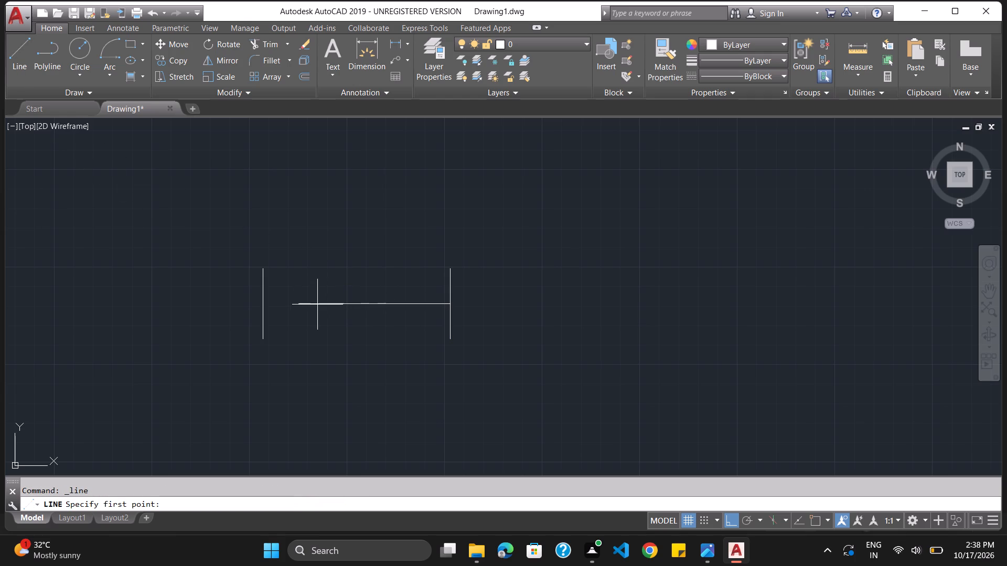
left_click(817, 524)
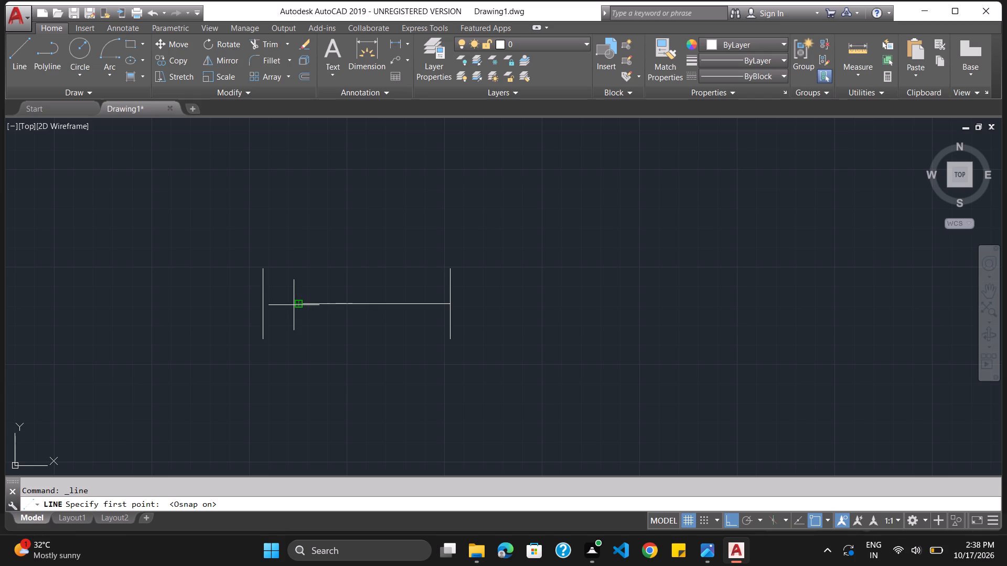
left_click(297, 305)
left_click(264, 305)
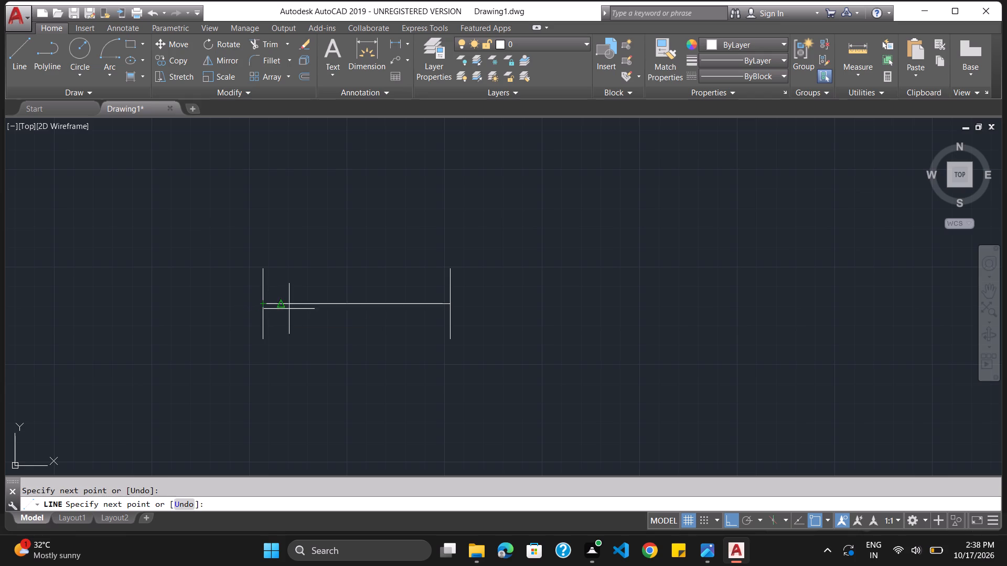
key("Escape")
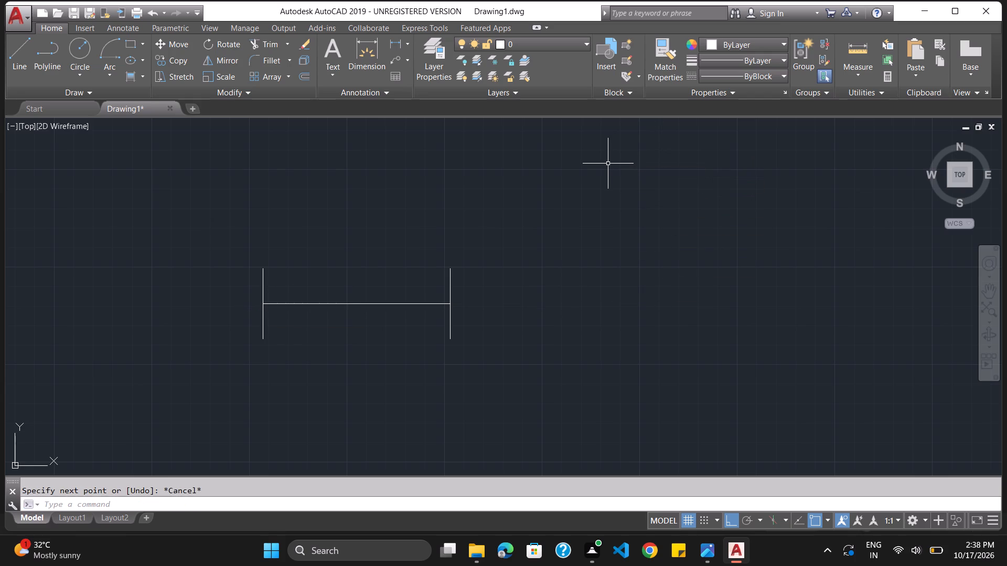
Copy the 2' window symbol beside the floor plan to the clipboard.
scroll(605, 166, "down", 3)
scroll(651, 243, "down", 2)
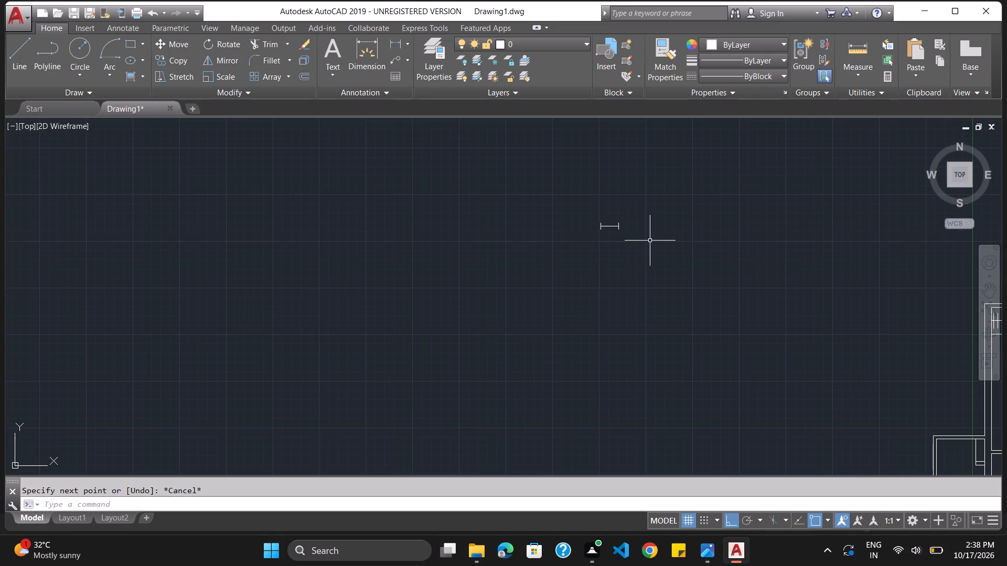
left_click_drag(634, 202, 652, 205)
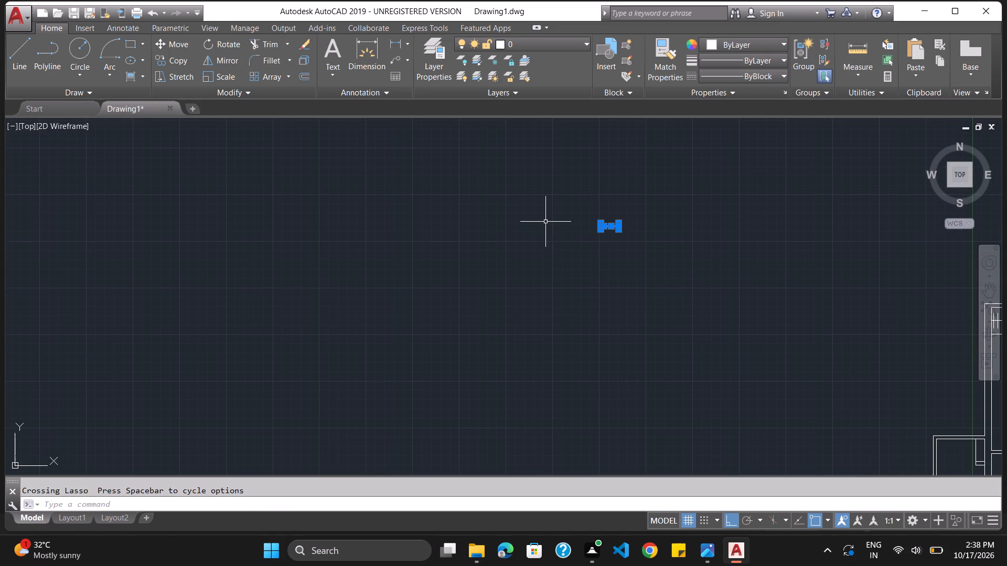
key("ctrl+c")
scroll(959, 347, "down", 2)
scroll(986, 418, "up", 3)
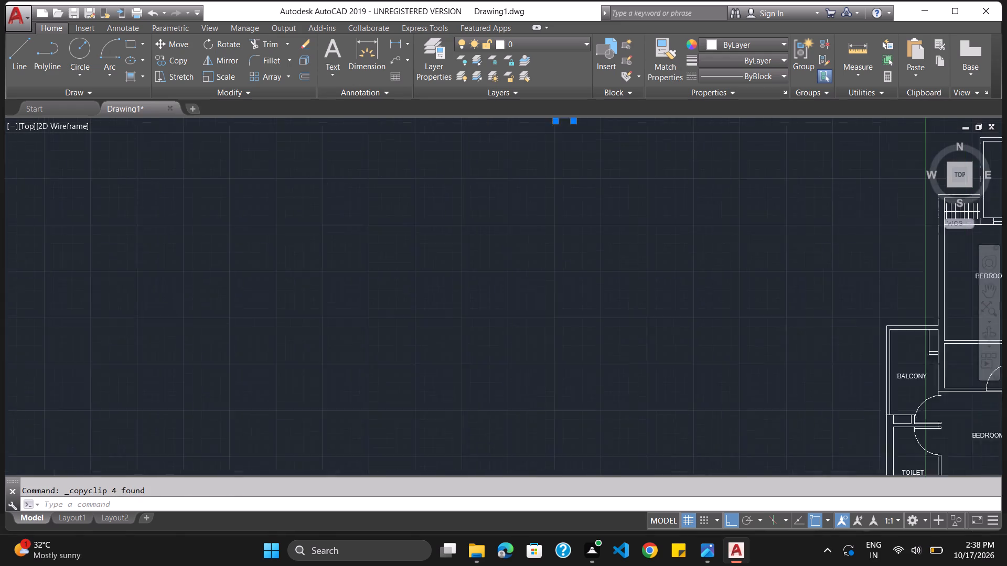
scroll(844, 394, "down", 4)
scroll(981, 409, "up", 4)
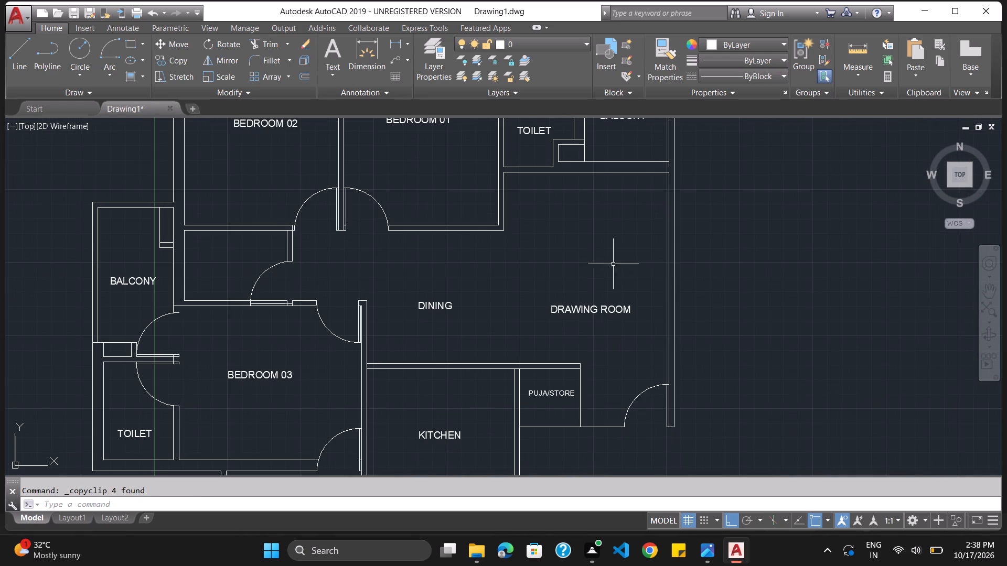
scroll(613, 264, "down", 2)
scroll(342, 221, "down", 1)
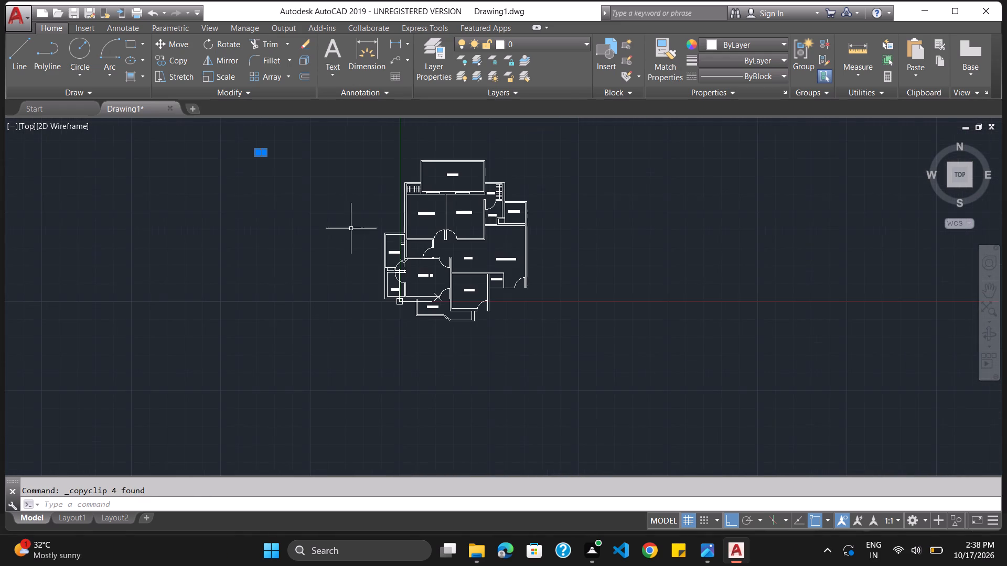
key("Escape")
Rotate the 2' window symbol beside the floor plan about its east end so that it stands vertically.
key("r")
key("o")
key("Return")
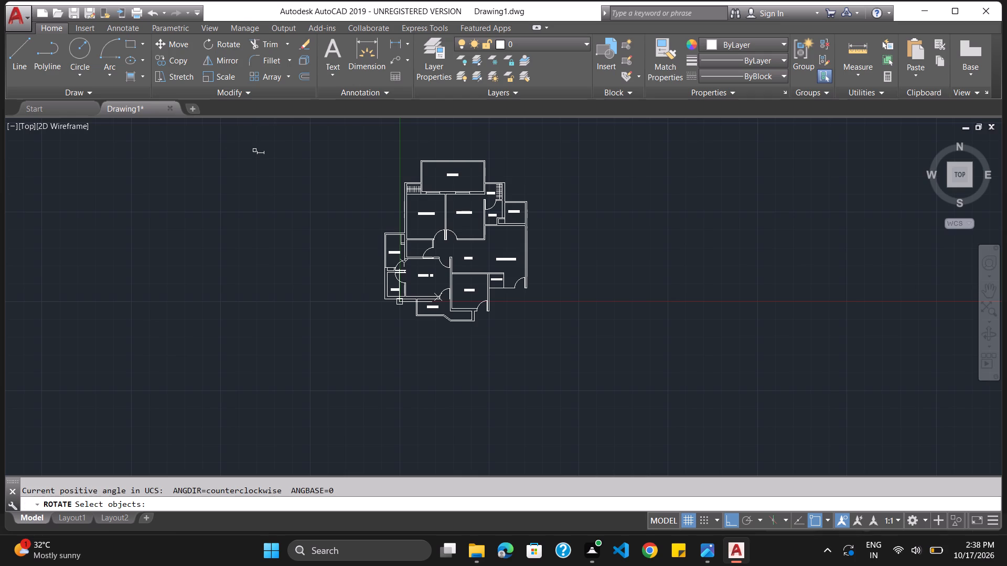
left_click_drag(250, 136, 251, 130)
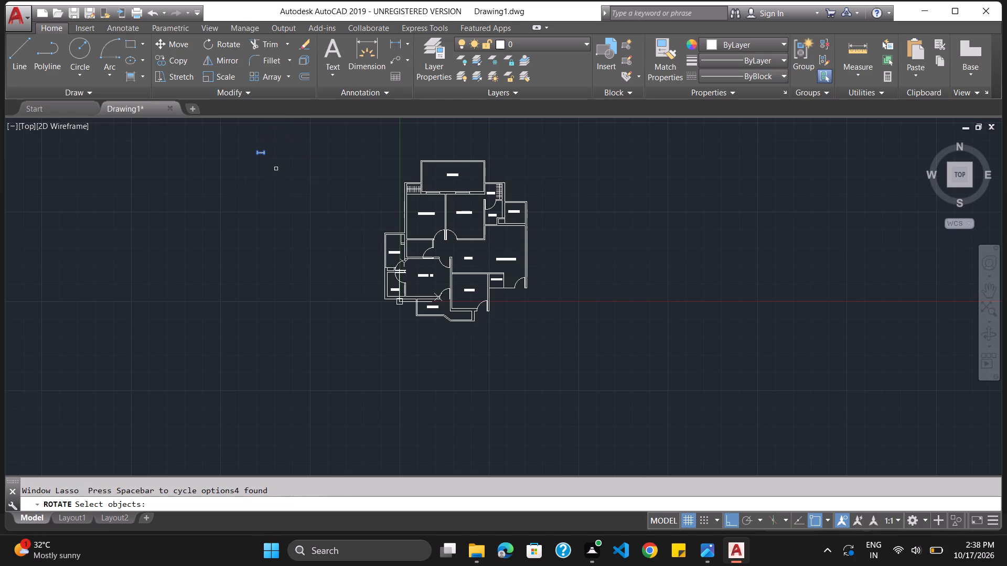
key("Return")
scroll(202, 130, "up", 1)
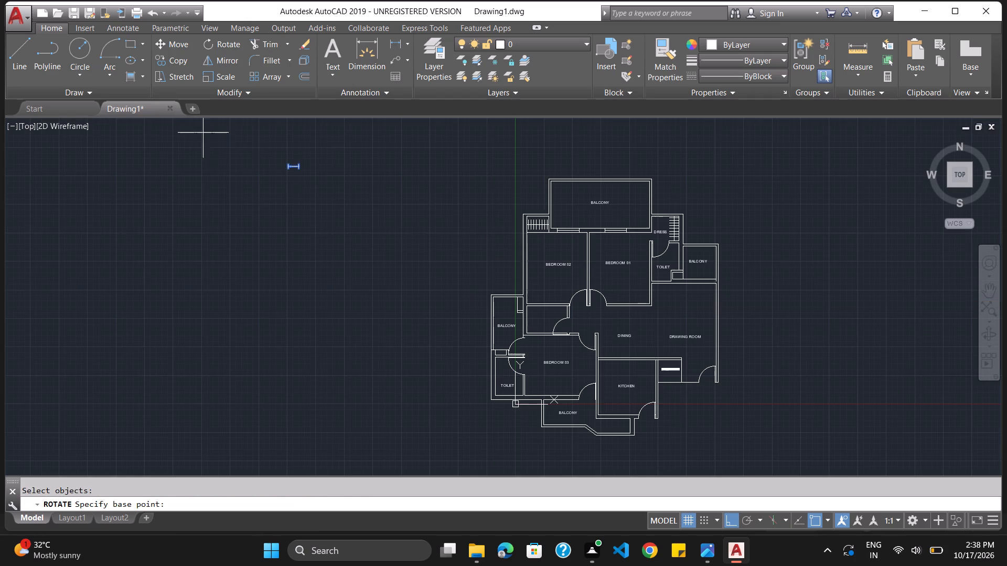
scroll(300, 166, "up", 2)
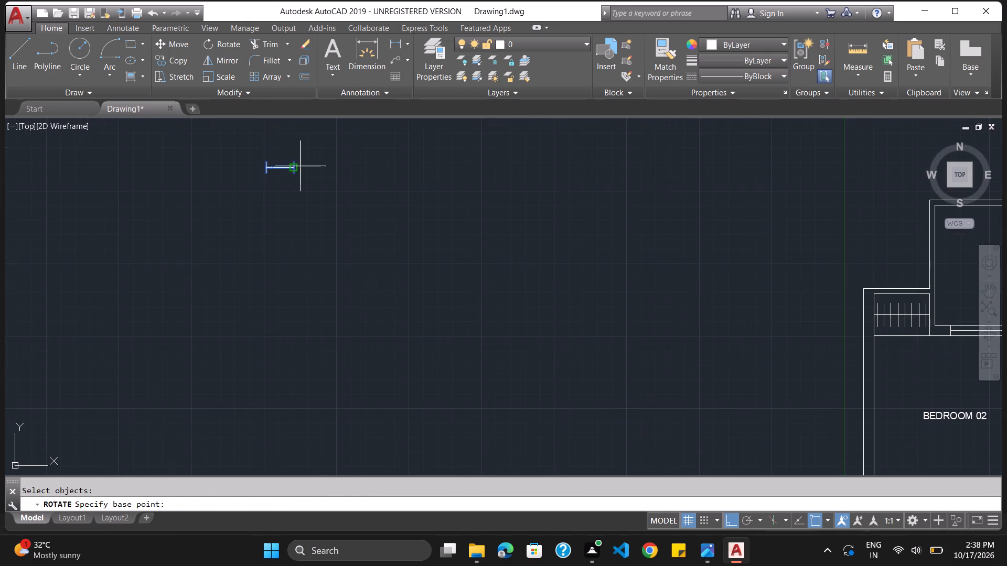
left_click(293, 167)
left_click(280, 197)
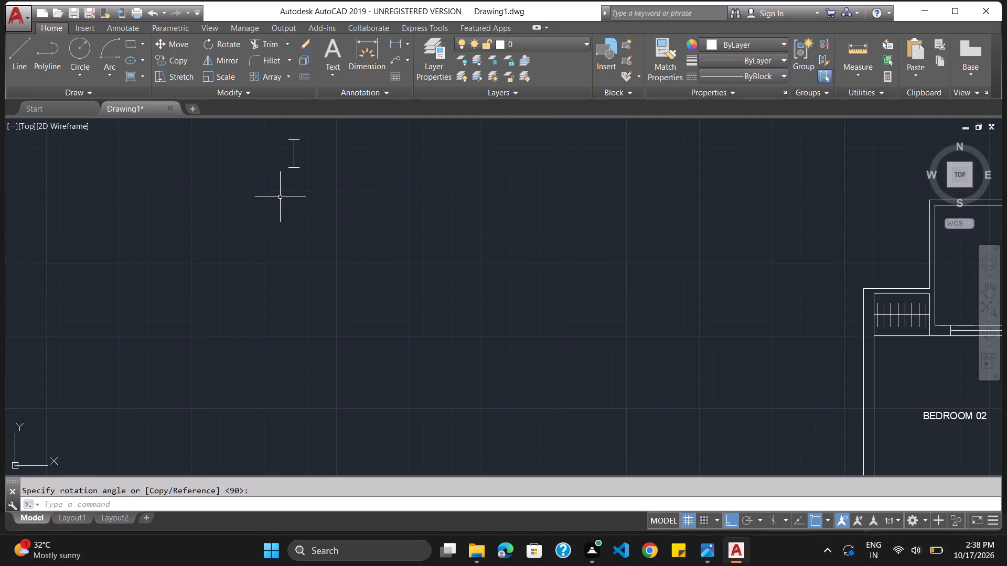
Copy the vertical 2' window symbol beside the floor plan to the clipboard.
left_click_drag(296, 130, 353, 174)
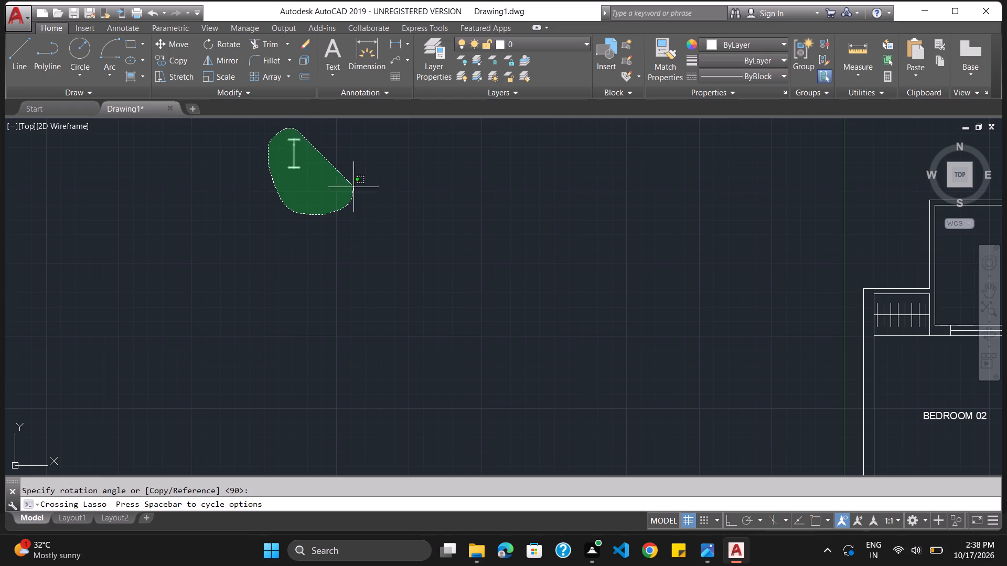
left_click_drag(353, 174, 272, 121)
key("ctrl+c")
Paste the vertical 2' window symbol into the wall between the east toilet and balcony, just north of the small duct.
scroll(605, 256, "down", 4)
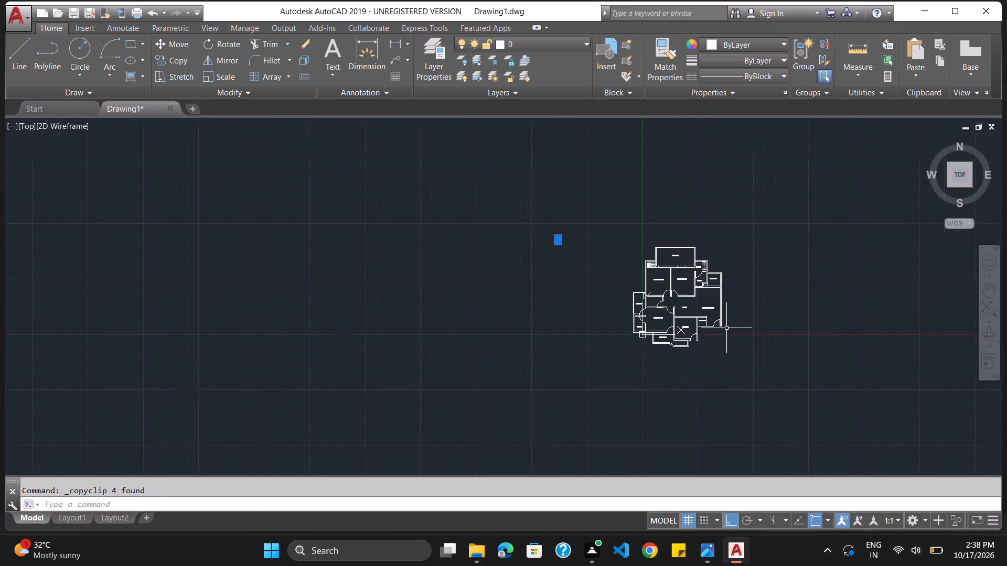
scroll(726, 328, "up", 4)
scroll(726, 329, "down", 1)
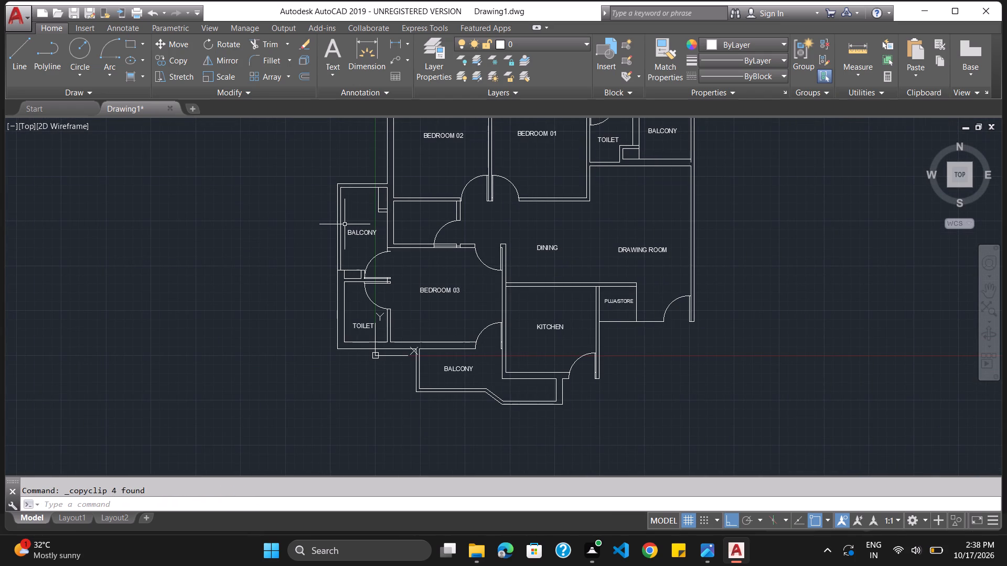
scroll(522, 208, "down", 1)
scroll(616, 187, "up", 2)
key("ctrl+v")
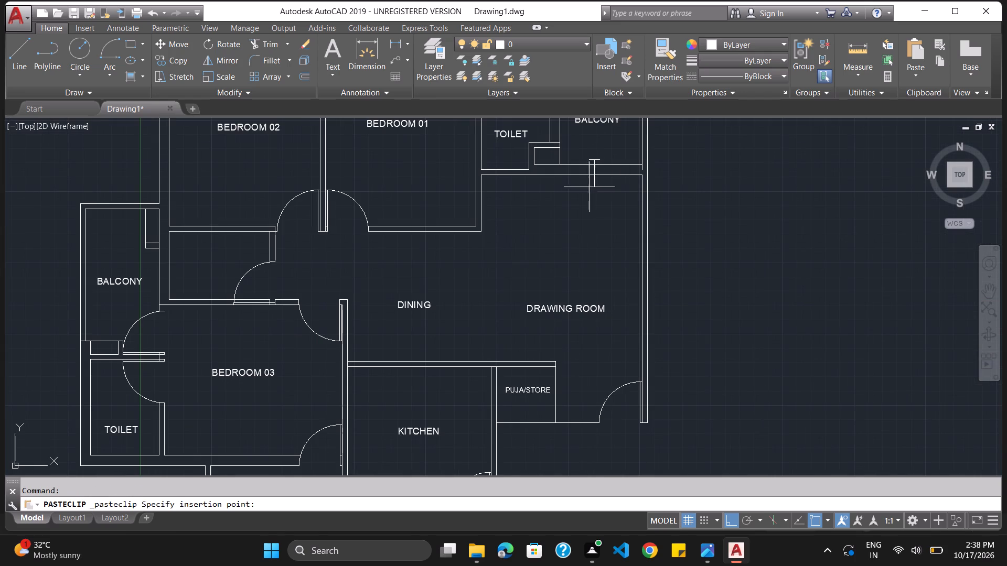
scroll(543, 175, "up", 1)
scroll(550, 175, "down", 3)
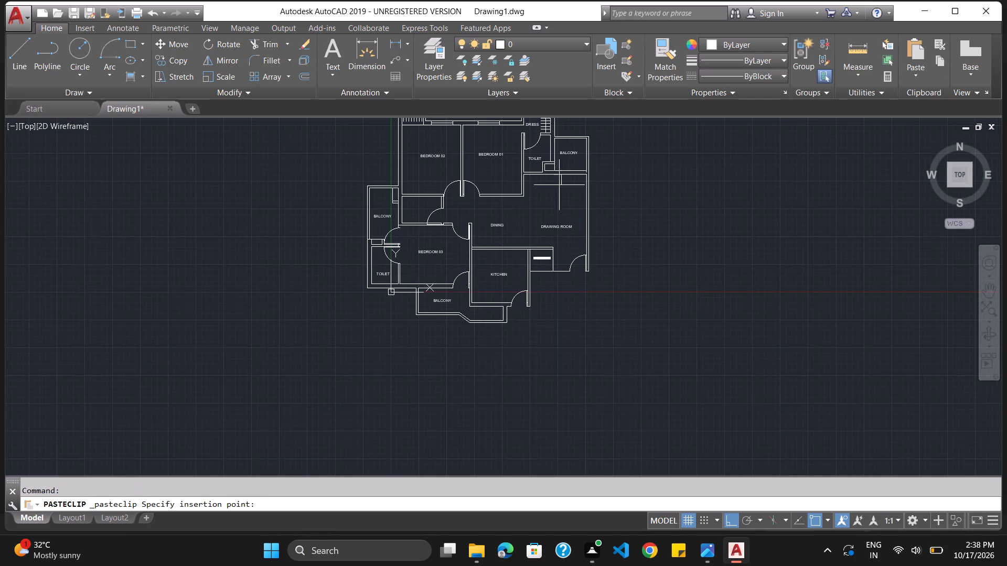
scroll(551, 155, "up", 2)
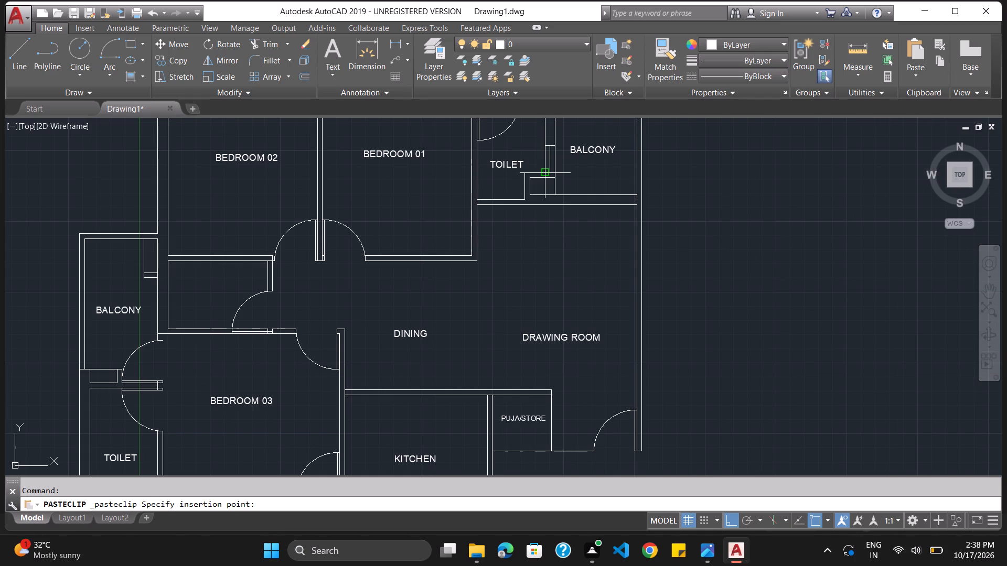
left_click(545, 170)
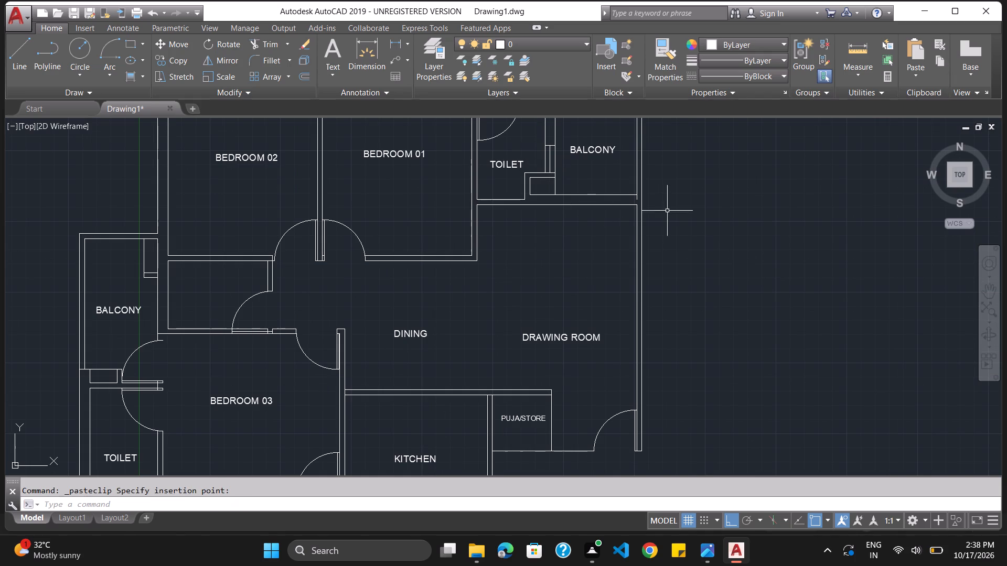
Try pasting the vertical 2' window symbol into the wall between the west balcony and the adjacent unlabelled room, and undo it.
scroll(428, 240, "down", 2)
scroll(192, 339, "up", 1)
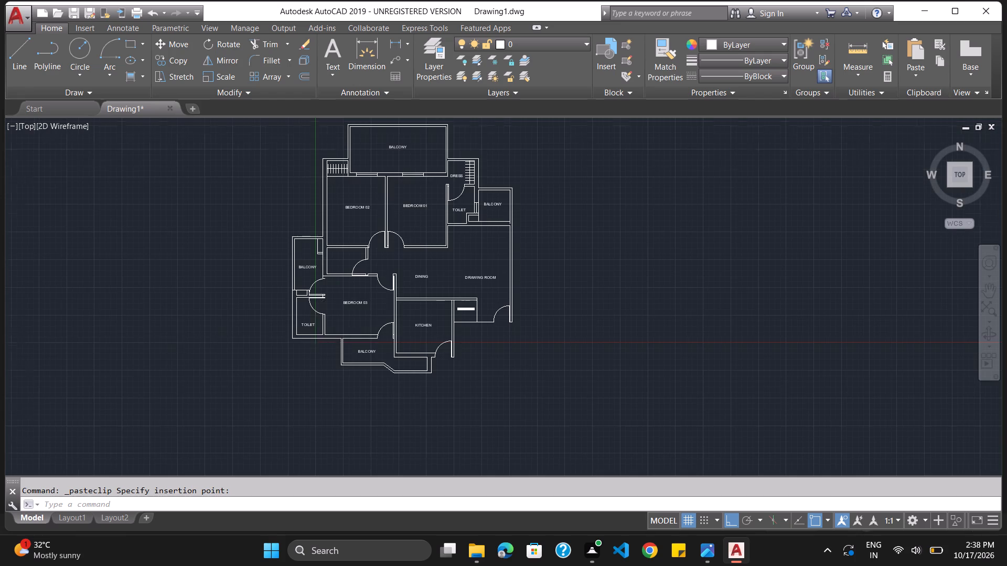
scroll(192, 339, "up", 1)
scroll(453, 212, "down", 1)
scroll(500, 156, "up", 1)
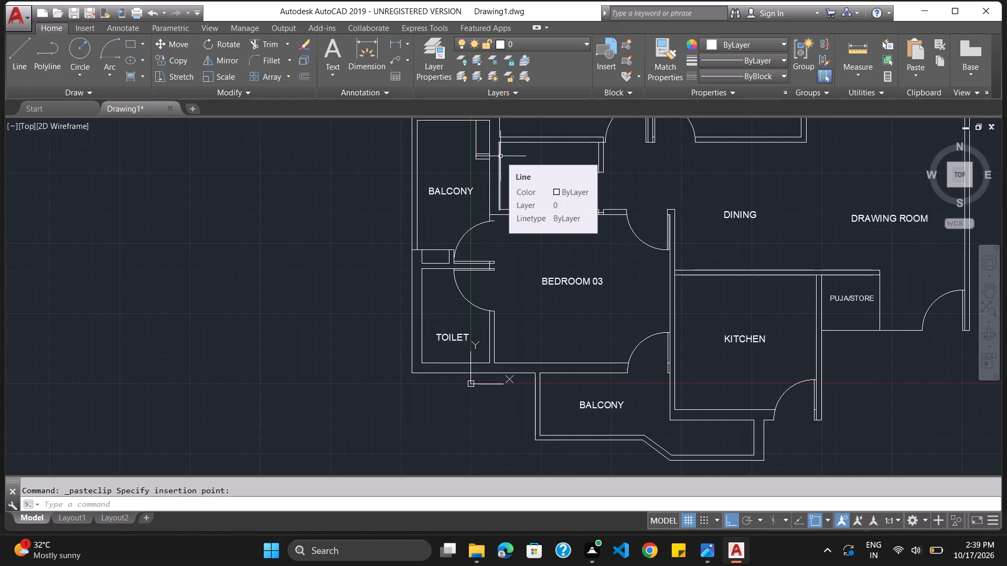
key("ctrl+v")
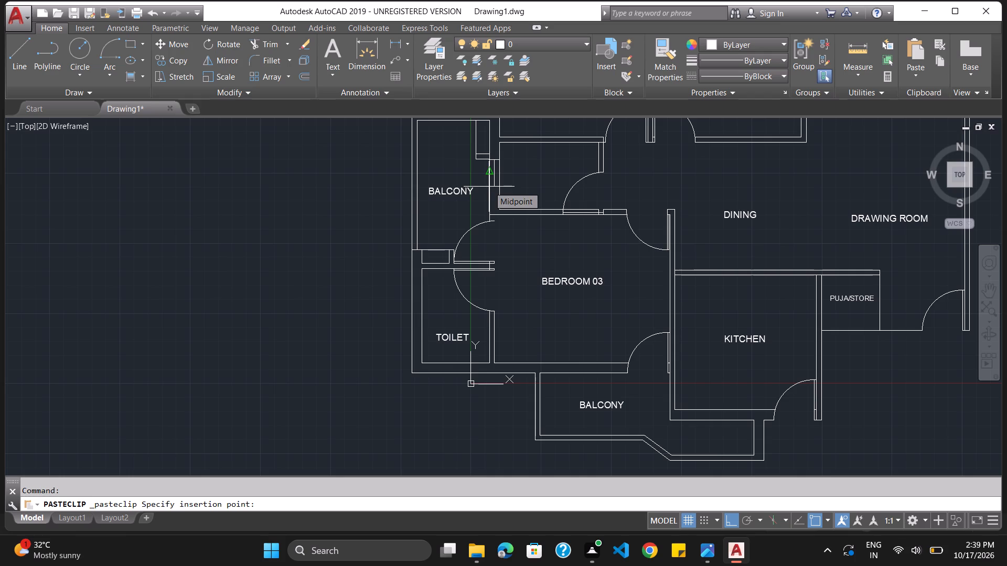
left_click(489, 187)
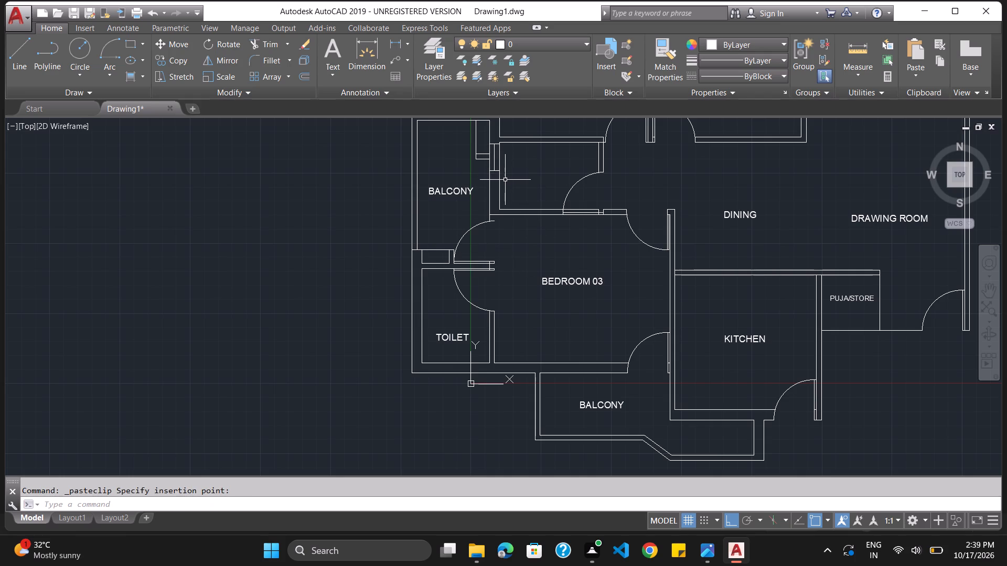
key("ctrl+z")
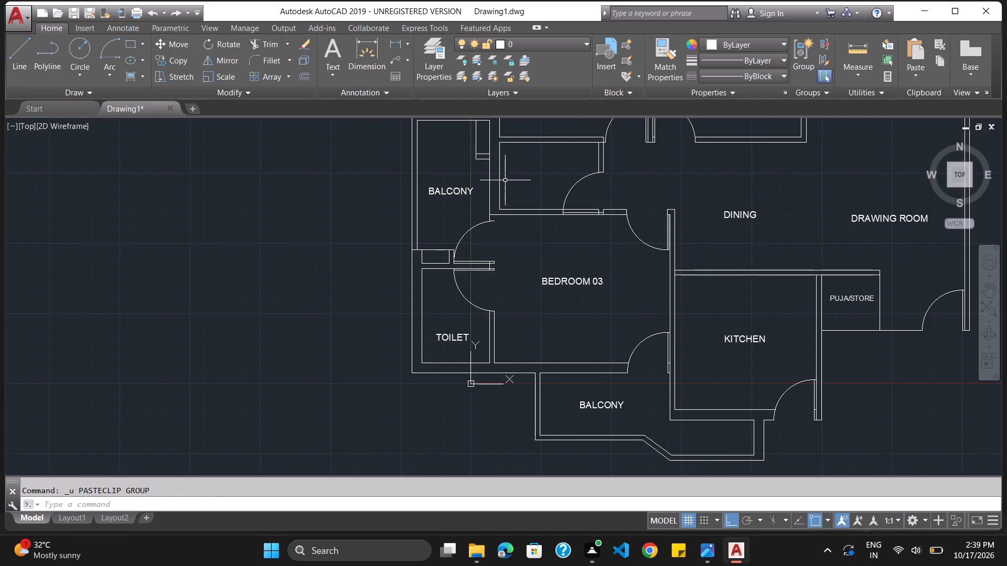
With object snap off, paste the vertical 2' window symbol into the wall between the west balcony and the unlabelled room, just below the balcony's duct.
key("ctrl+v")
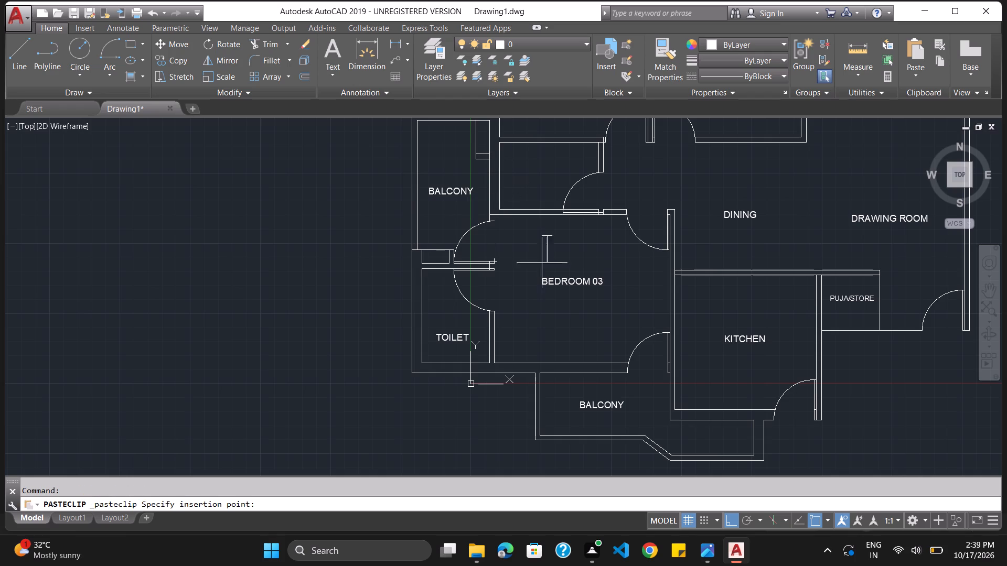
left_click(808, 521)
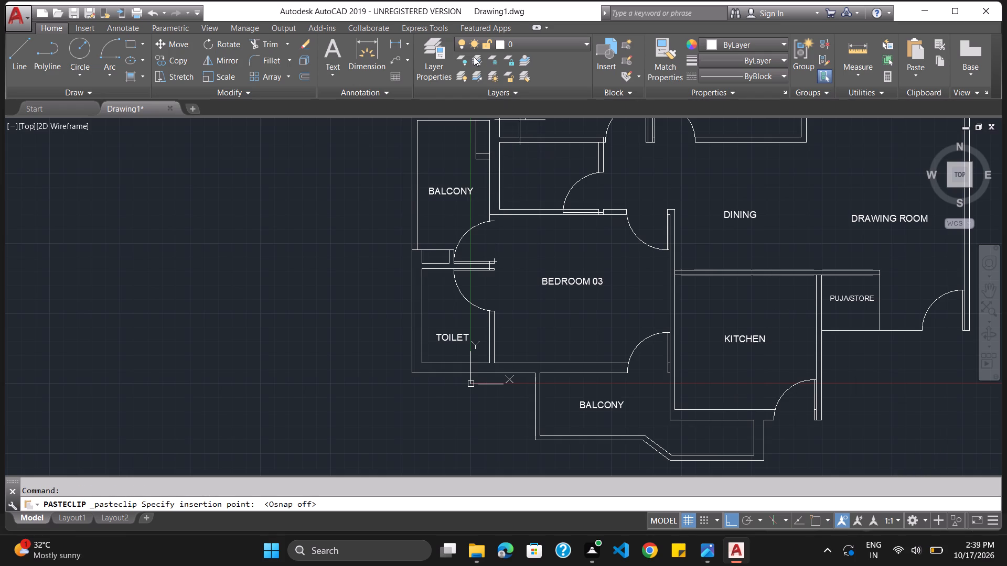
scroll(486, 138, "up", 2)
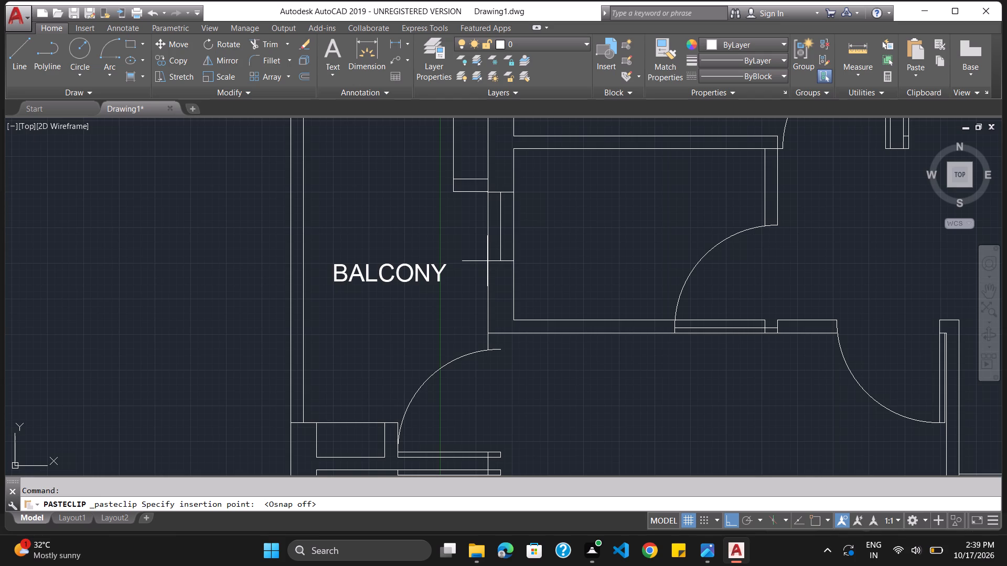
left_click(487, 261)
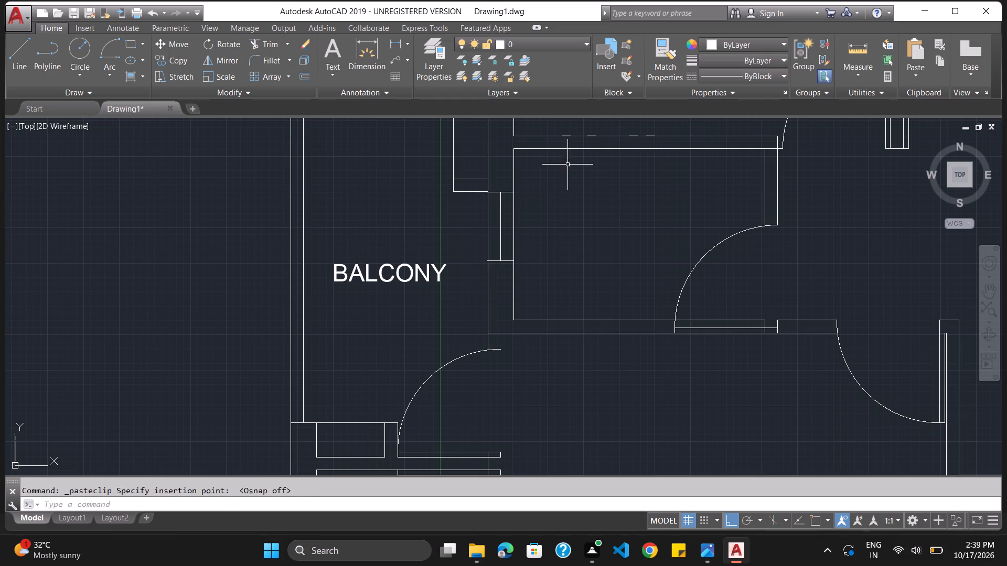
Delete the leftover vertical 2' window symbol in the empty space northwest of the floor plan.
scroll(544, 210, "down", 2)
scroll(543, 160, "down", 1)
scroll(656, 193, "down", 3)
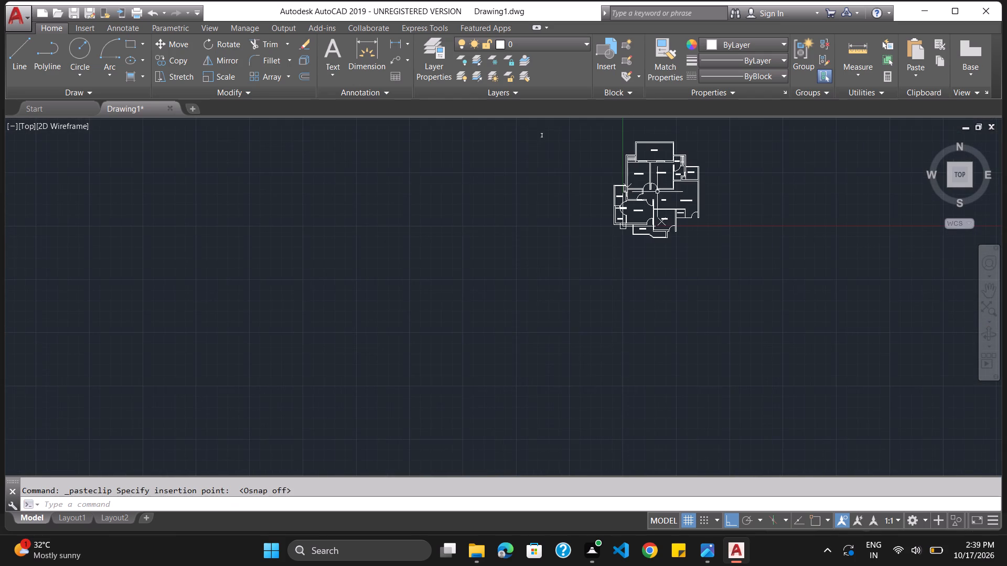
scroll(696, 154, "up", 2)
scroll(695, 162, "down", 1)
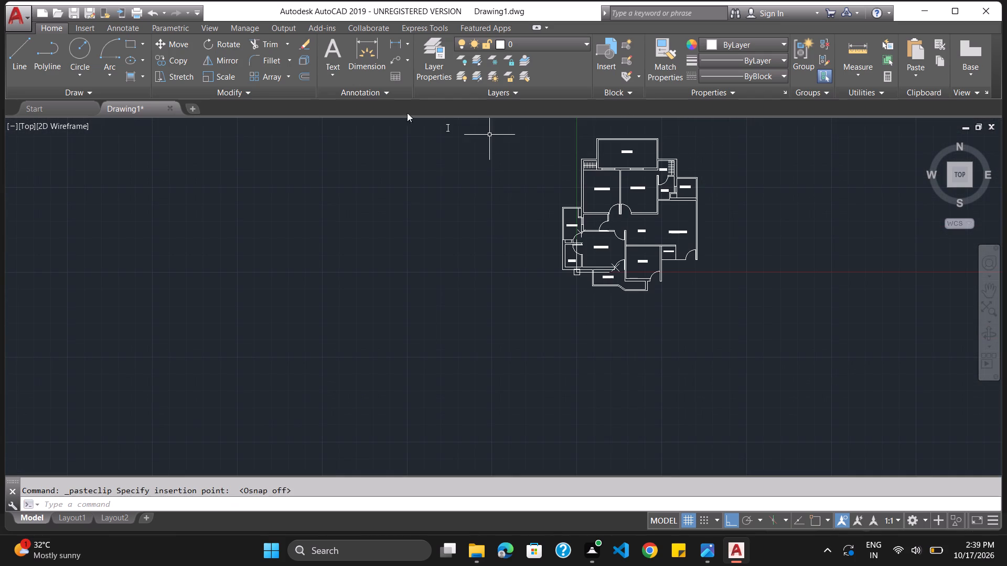
scroll(451, 125, "up", 2)
left_click_drag(448, 117, 466, 169)
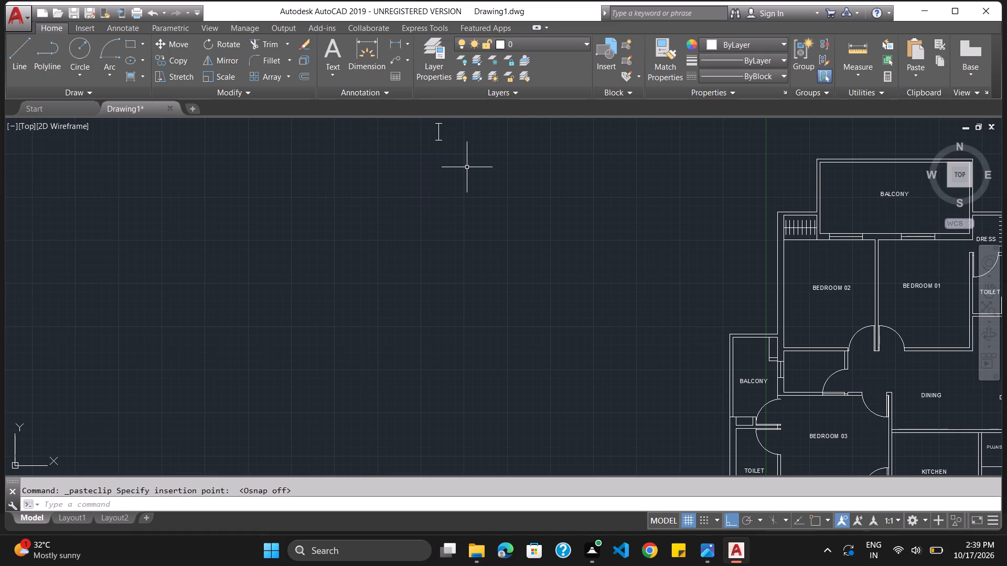
key("Escape")
left_click_drag(460, 118, 505, 154)
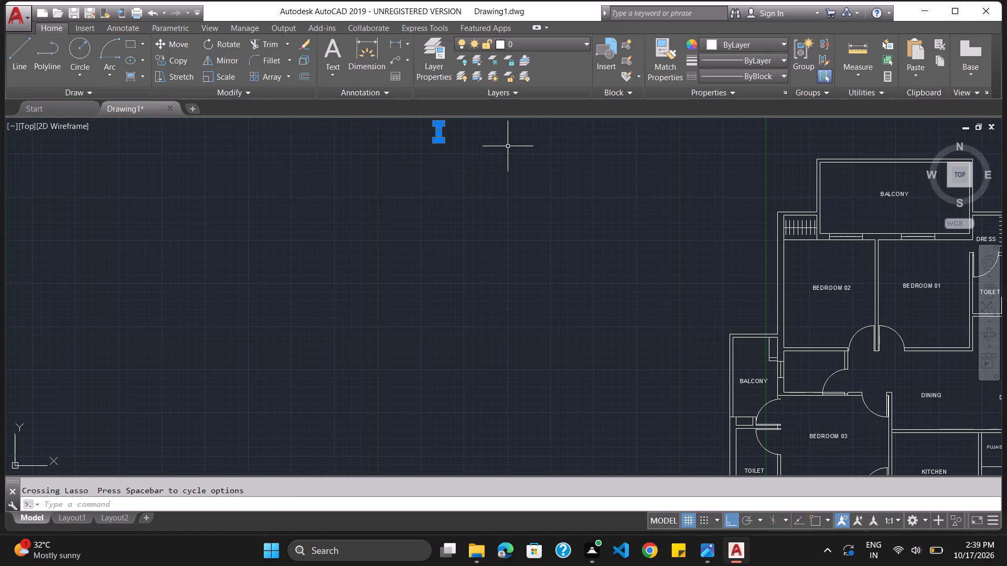
key("Delete")
Review the whole floor plan and the windows placed in its walls.
scroll(699, 190, "down", 2)
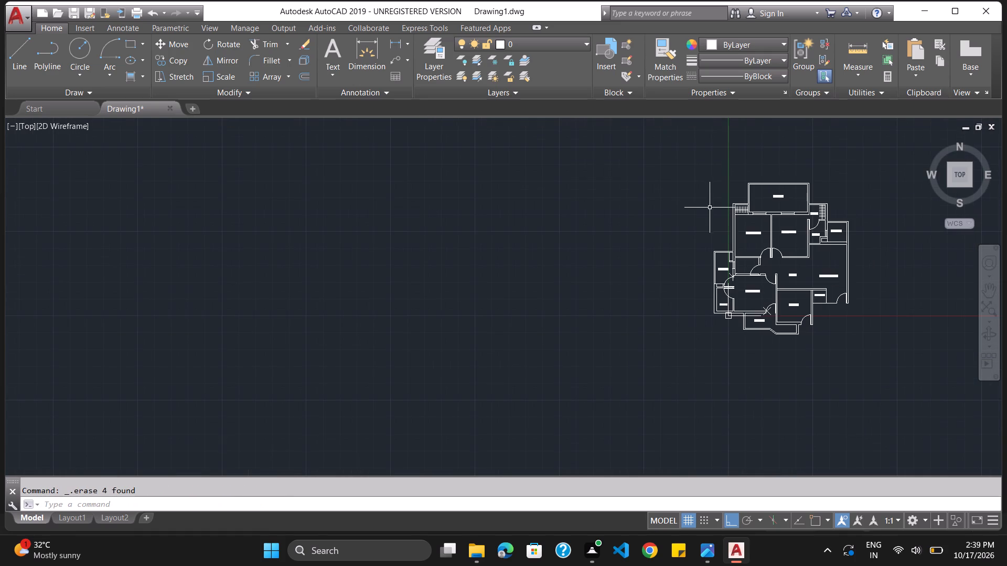
scroll(891, 267, "up", 2)
scroll(626, 280, "down", 1)
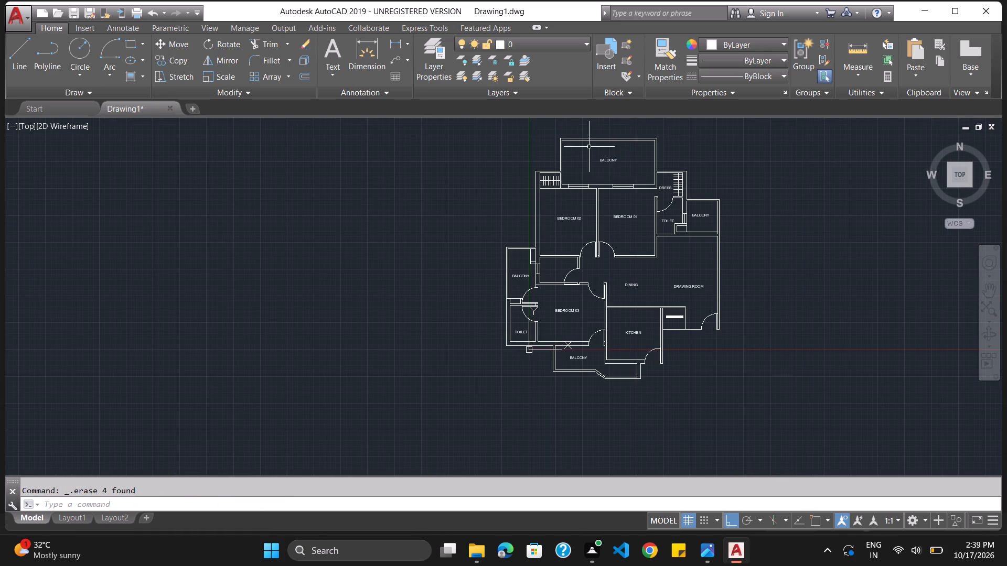
scroll(553, 119, "up", 1)
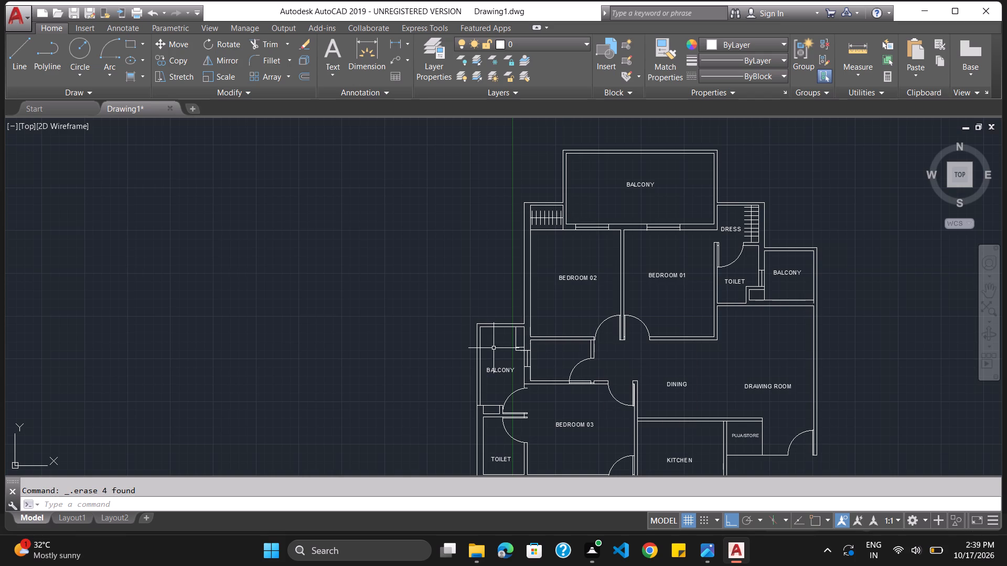
scroll(494, 348, "down", 2)
scroll(692, 390, "up", 1)
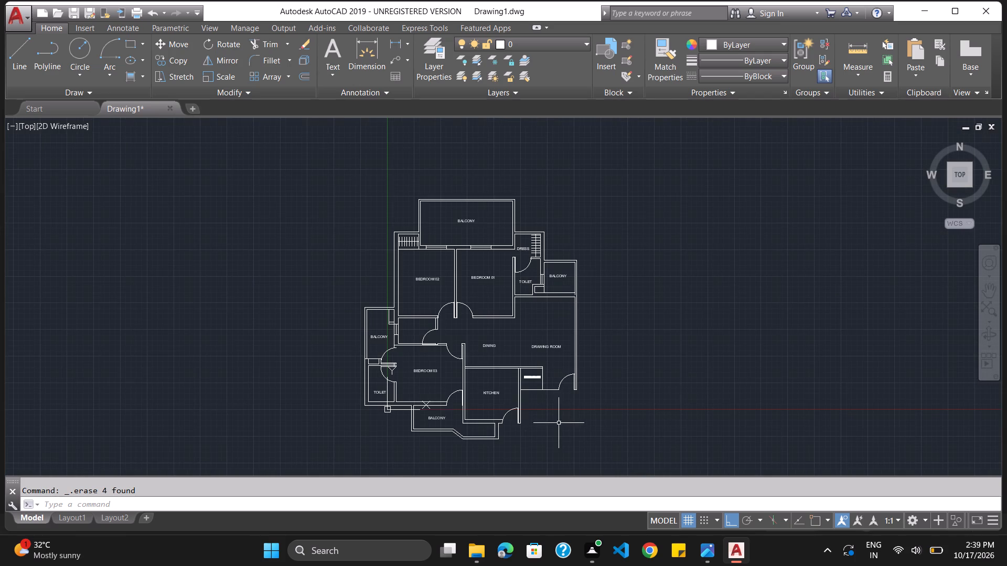
scroll(559, 420, "up", 1)
scroll(559, 420, "down", 1)
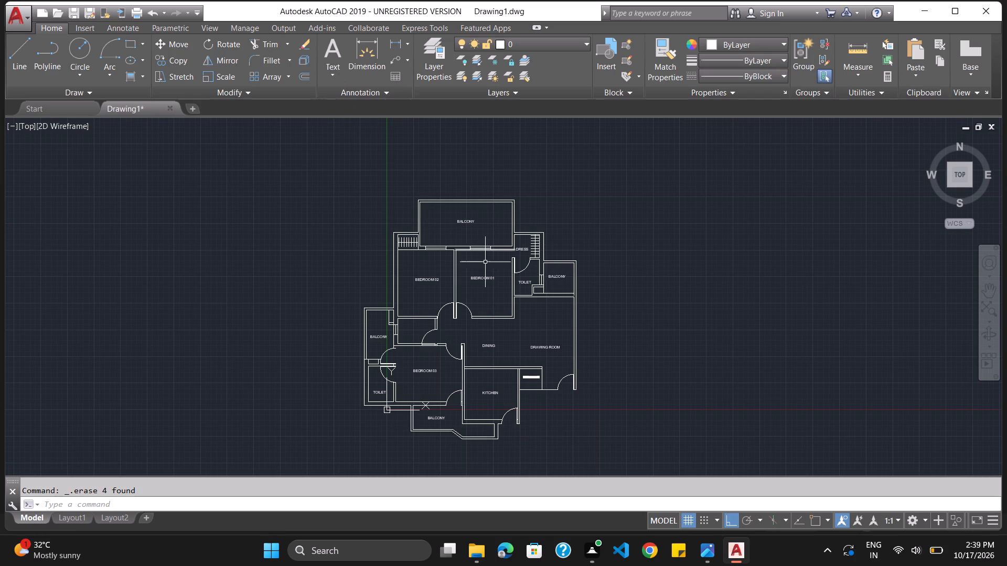
Select the three lines of the Bedroom 02 window and paste the clipboard's vertical 2' symbol in the empty space southwest of the plan.
scroll(432, 260, "up", 4)
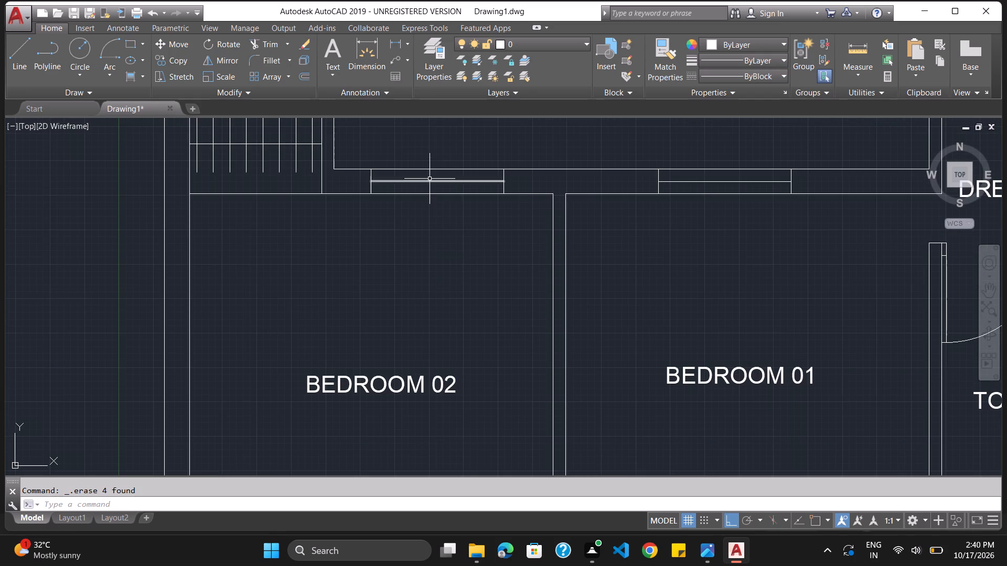
left_click(430, 181)
left_click(504, 174)
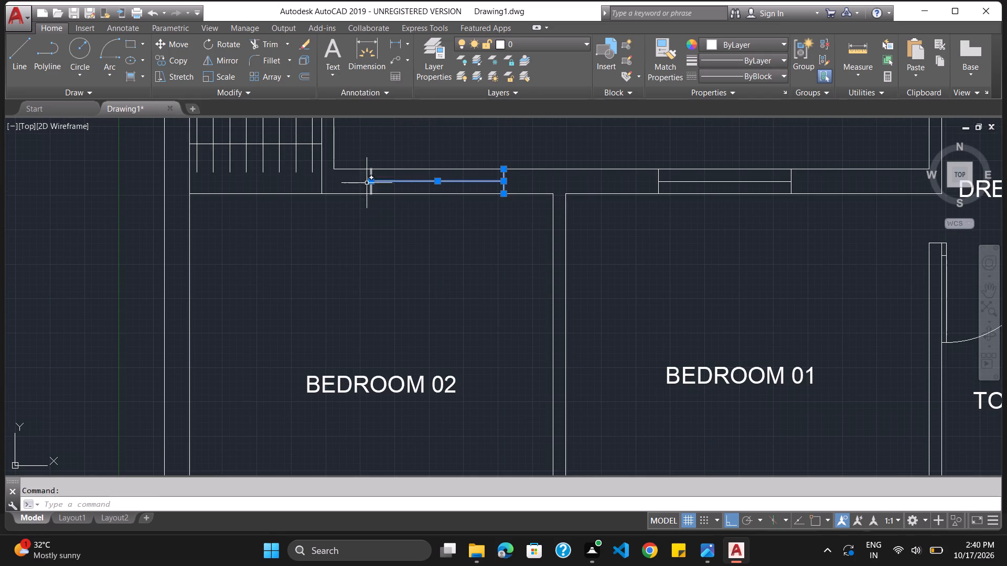
left_click(371, 175)
key("ctrl+v")
scroll(480, 203, "down", 10)
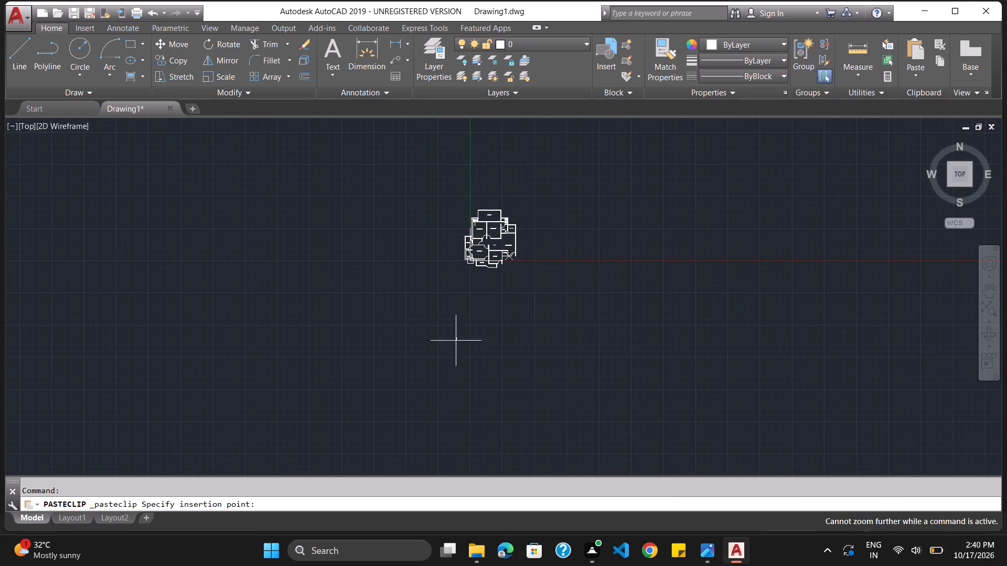
left_click(413, 358)
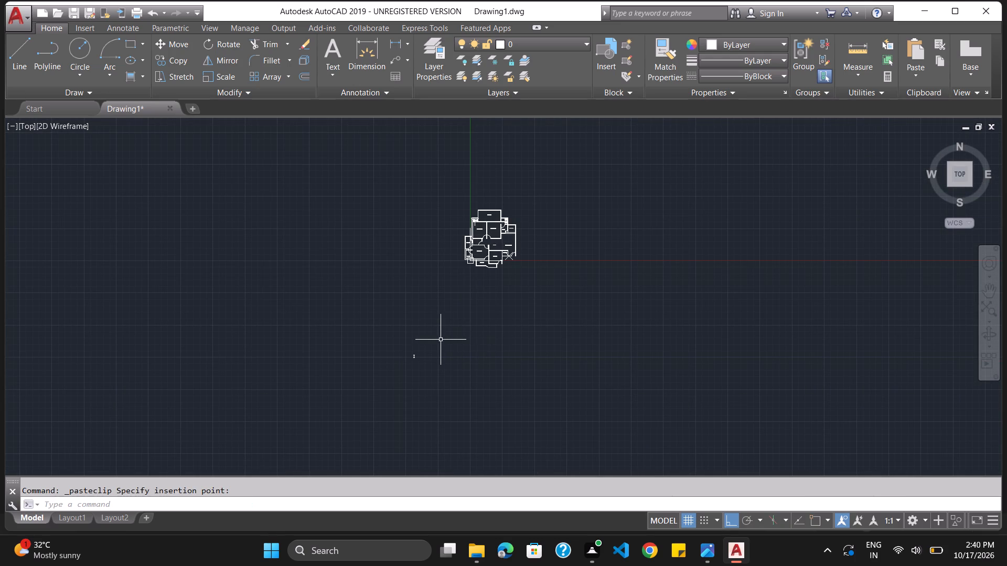
Undo the paste of the vertical 2' window symbol southwest of the floor plan.
scroll(443, 372, "up", 4)
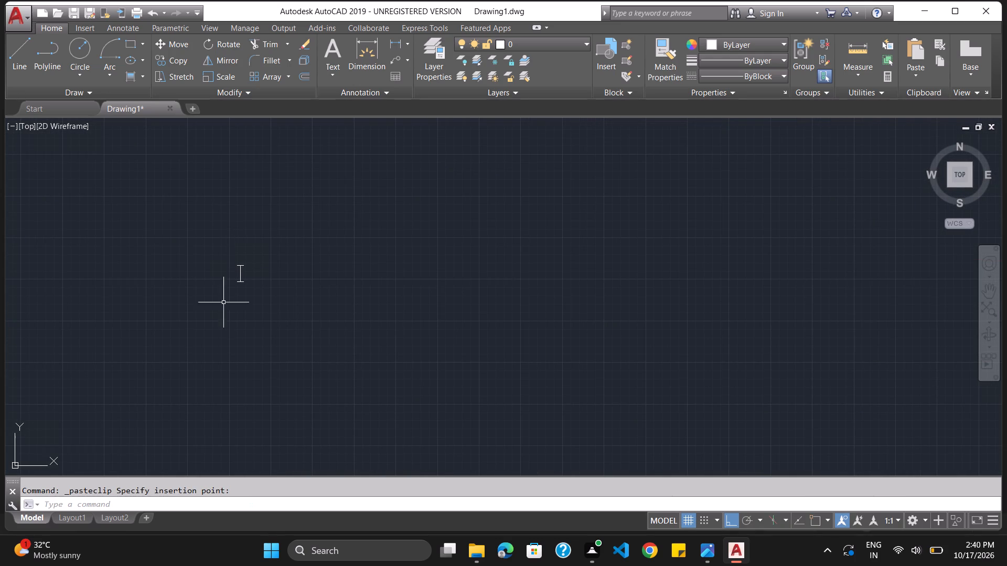
key("ctrl+z")
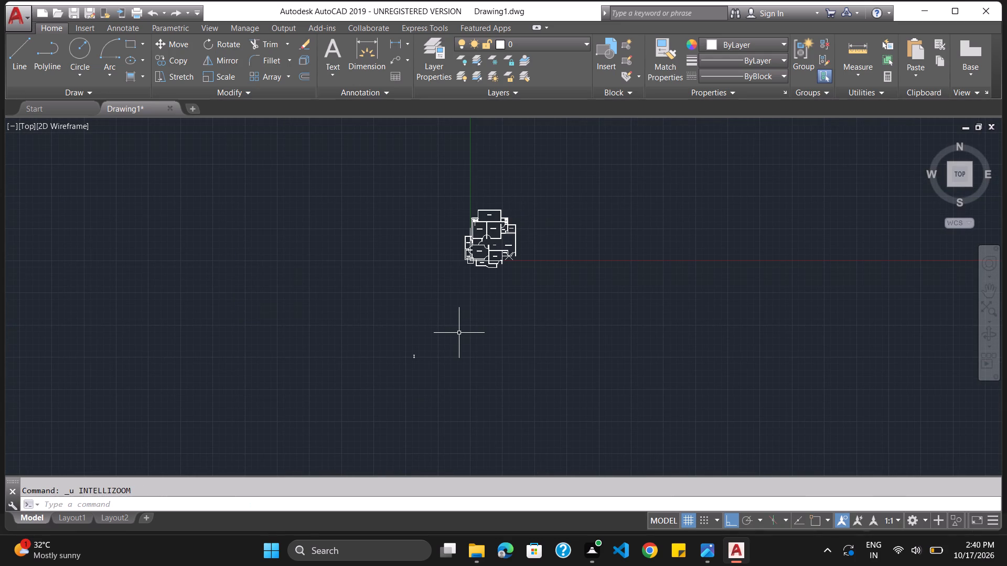
key("ctrl+z")
Copy the Bedroom 02 window's centre line and two end lines to the clipboard.
scroll(459, 270, "down", 2)
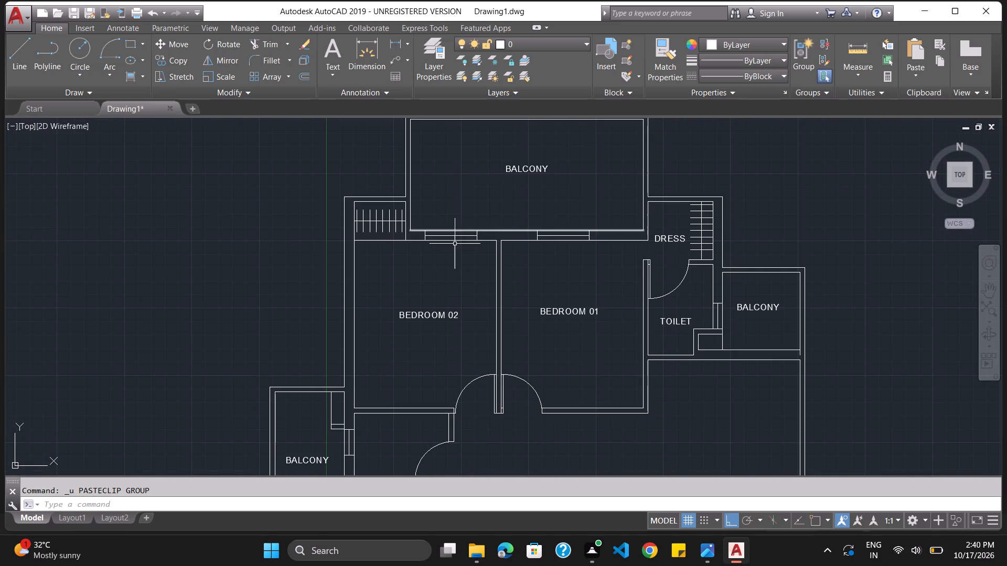
left_click(452, 237)
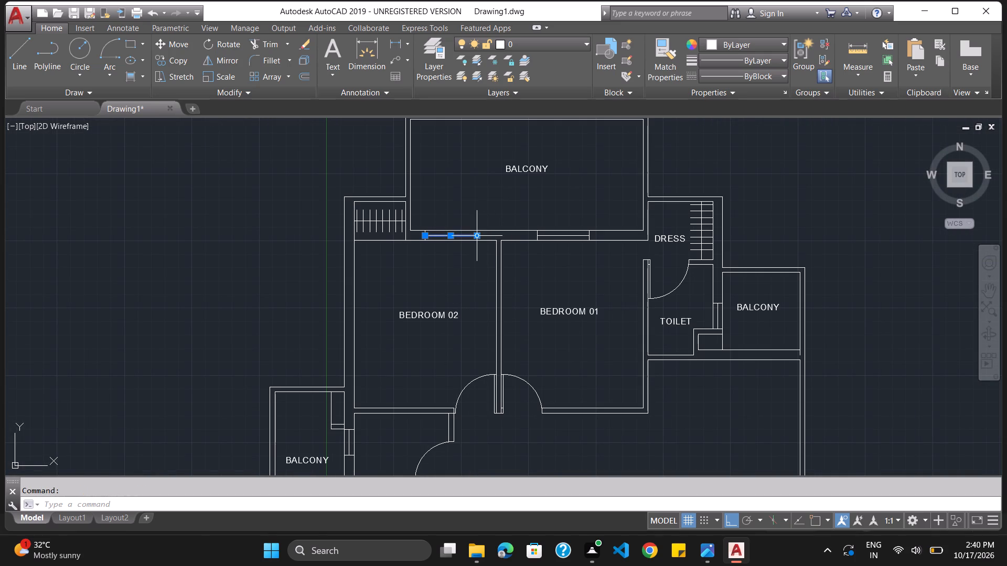
left_click(477, 232)
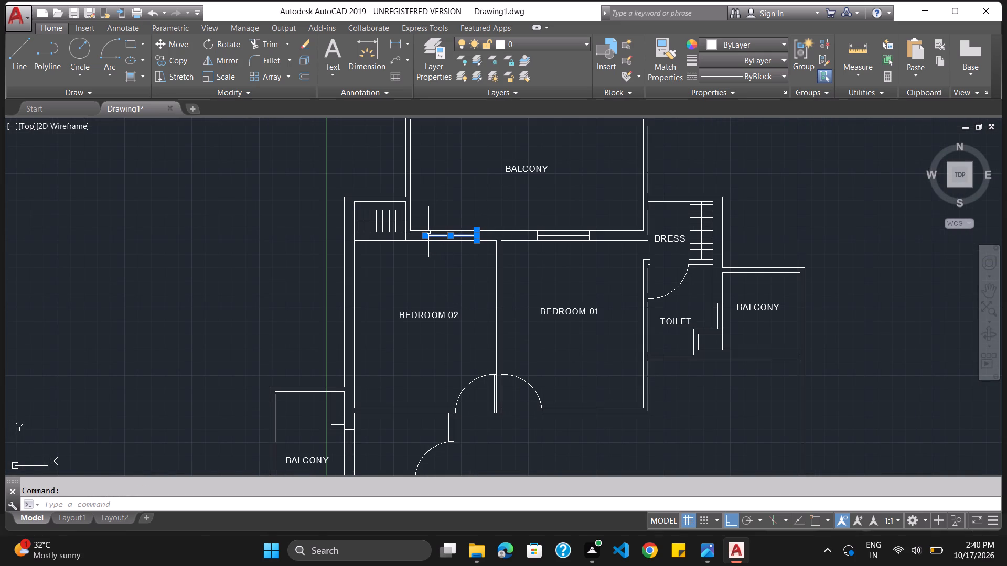
left_click(426, 232)
key("ctrl+c")
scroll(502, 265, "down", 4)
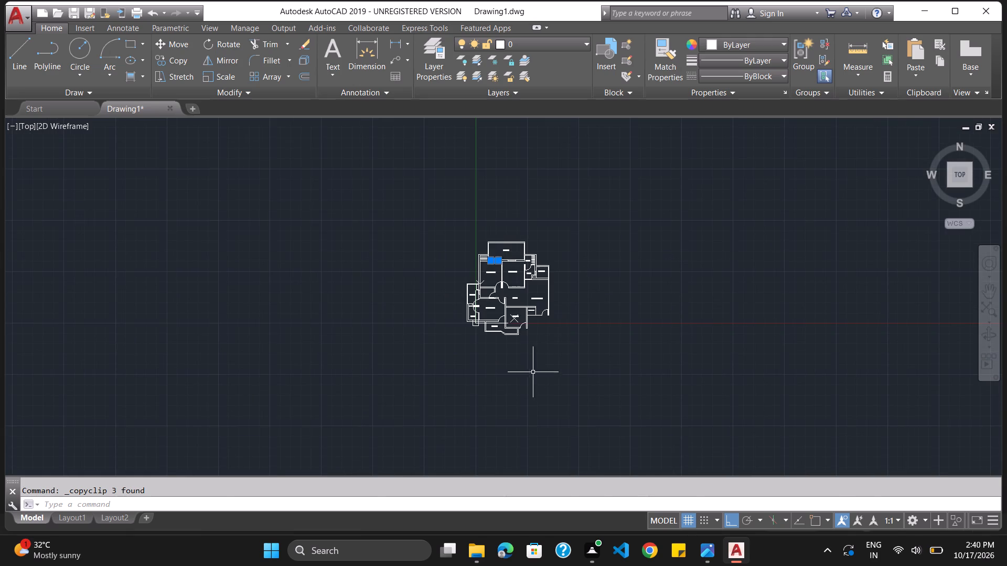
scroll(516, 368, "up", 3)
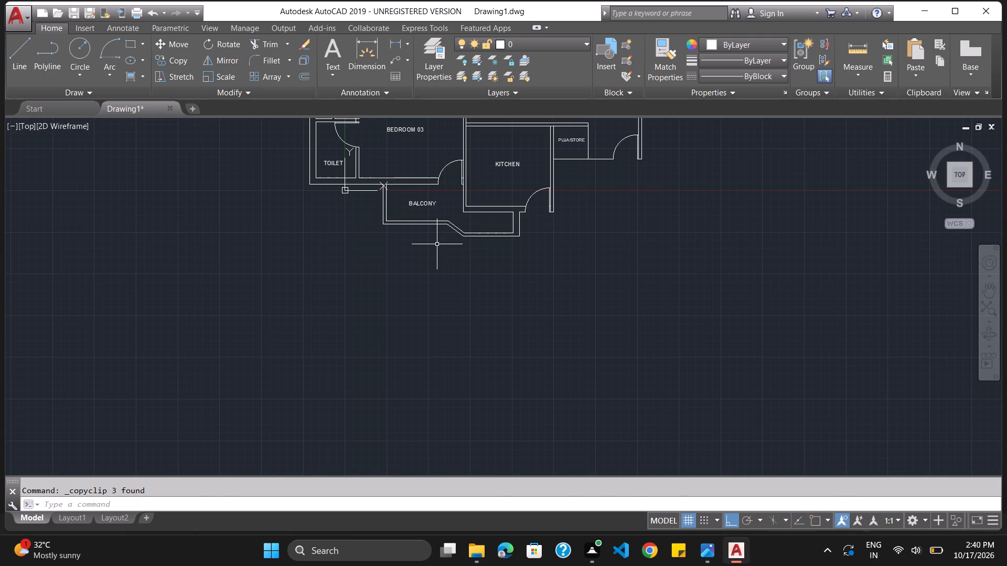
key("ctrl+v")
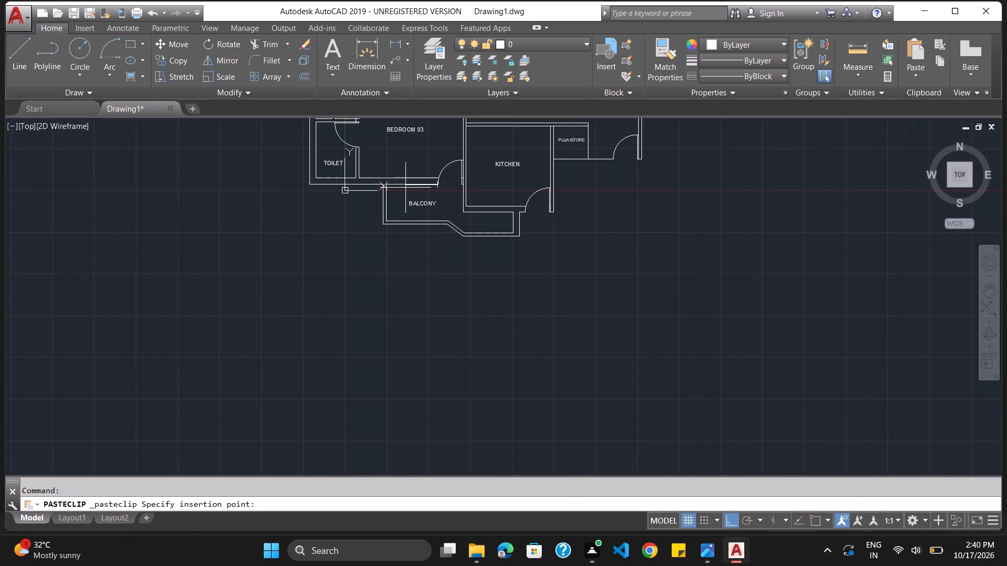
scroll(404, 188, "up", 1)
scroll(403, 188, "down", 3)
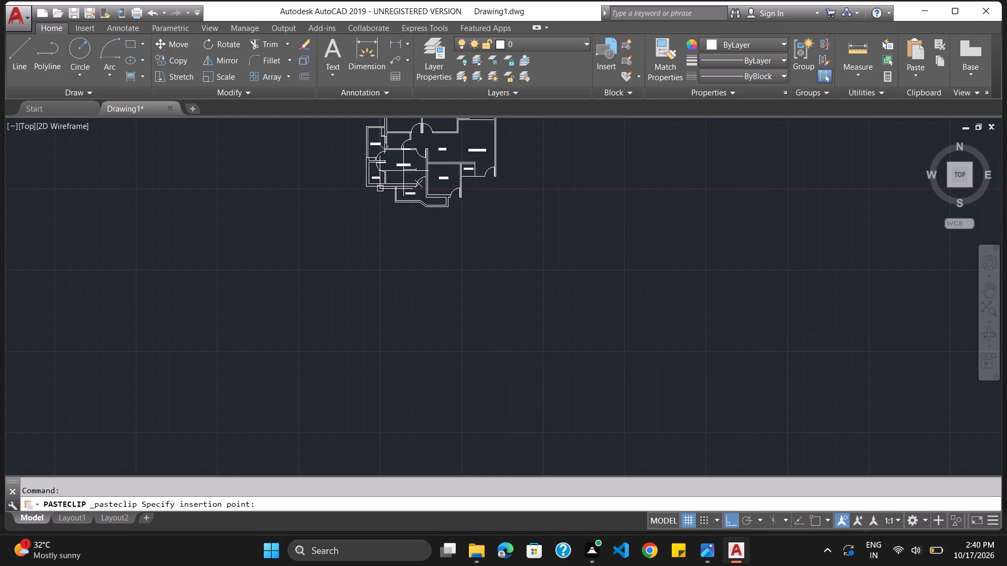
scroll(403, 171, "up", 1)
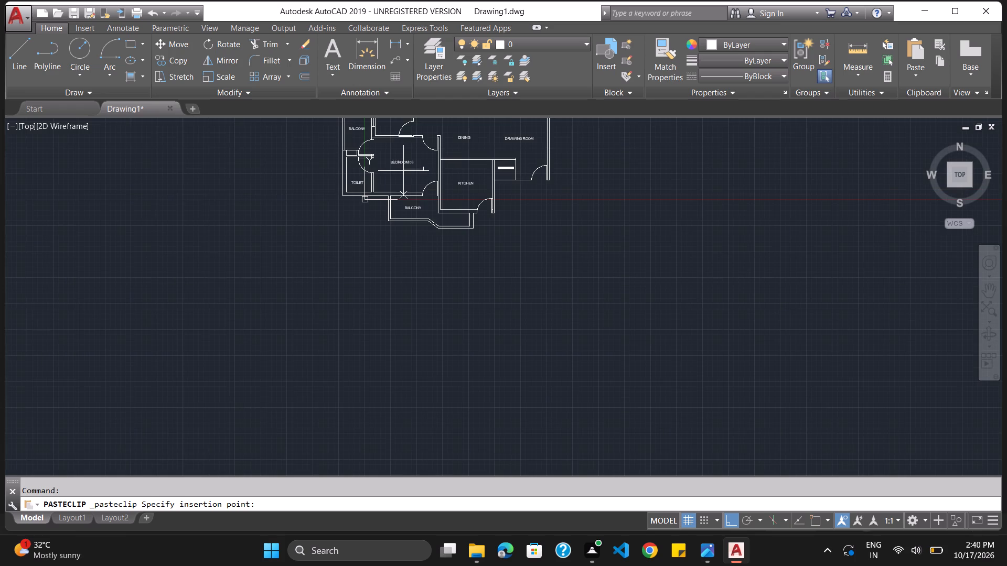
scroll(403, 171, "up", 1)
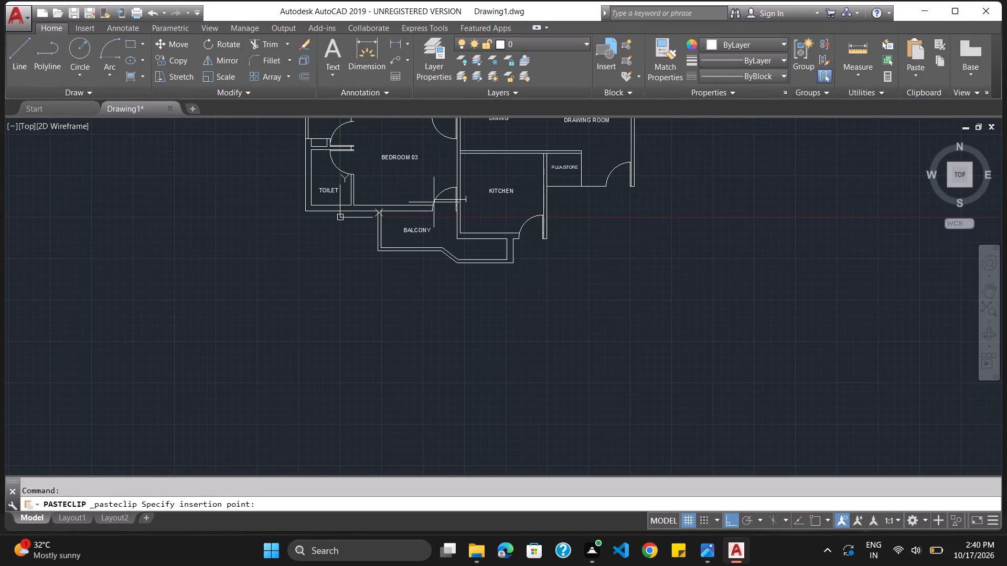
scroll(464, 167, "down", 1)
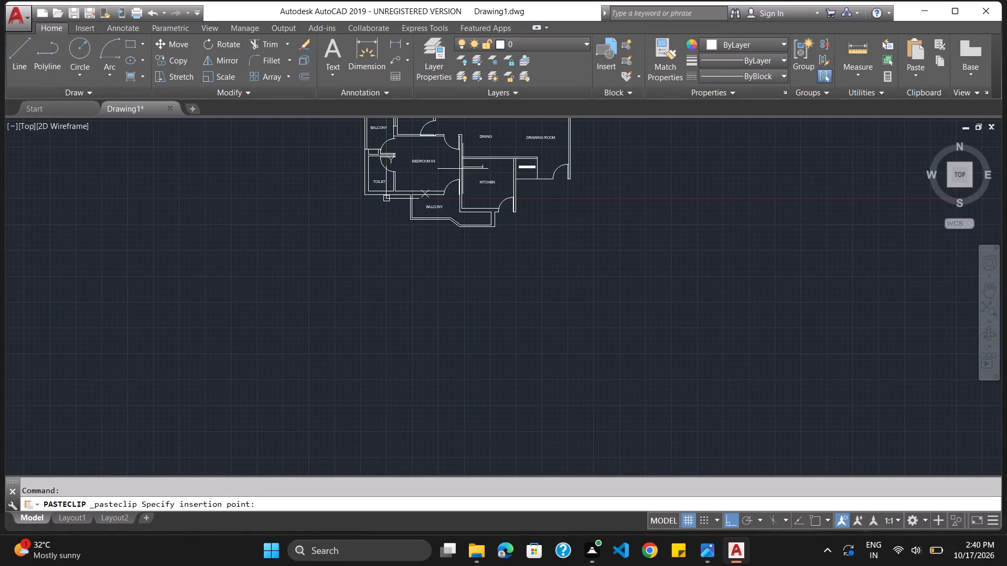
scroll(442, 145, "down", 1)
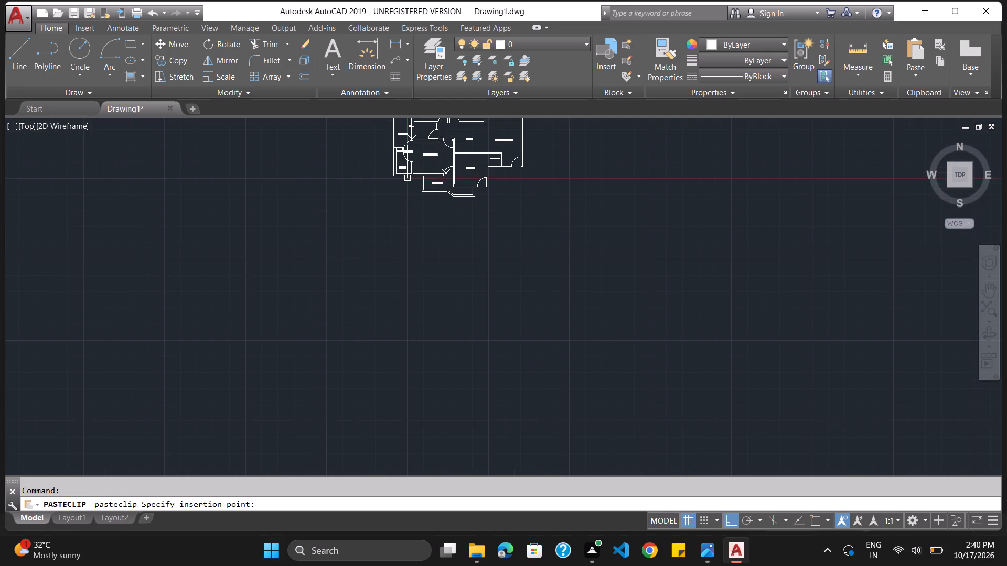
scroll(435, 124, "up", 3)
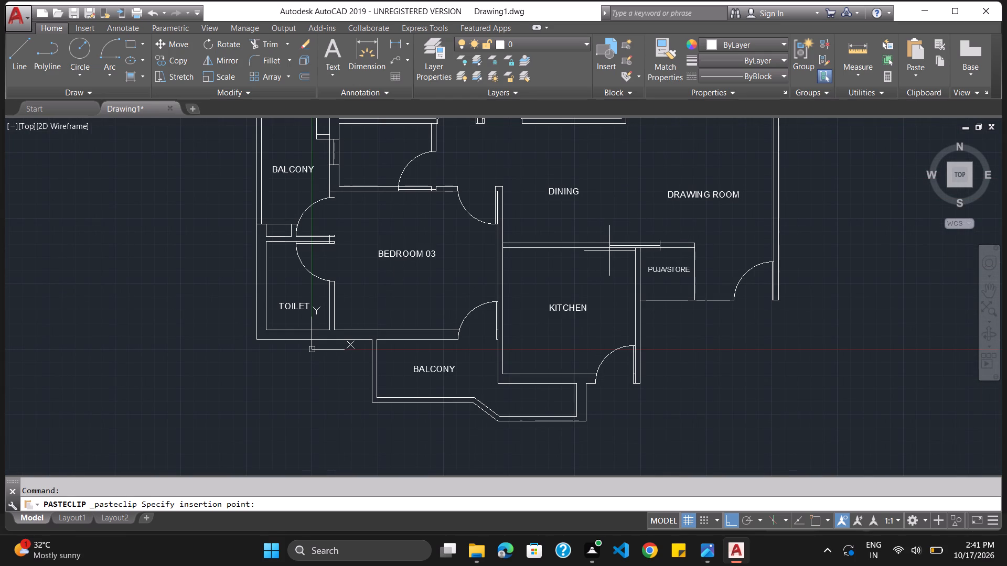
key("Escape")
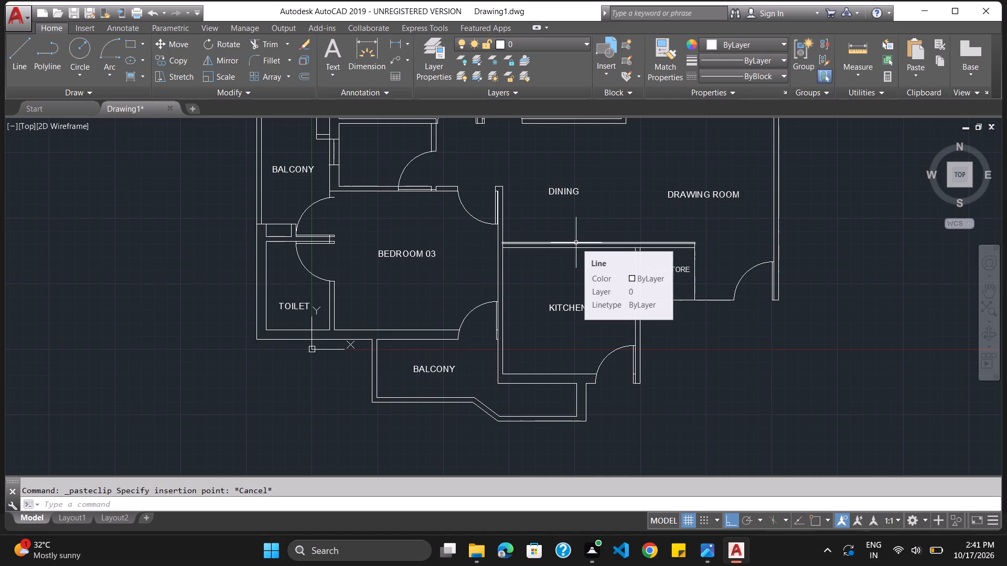
Start the Move command and select the kitchen's north and east wall lines, its door, the stub beside it and the Puja/Store's east wall.
left_click(576, 243)
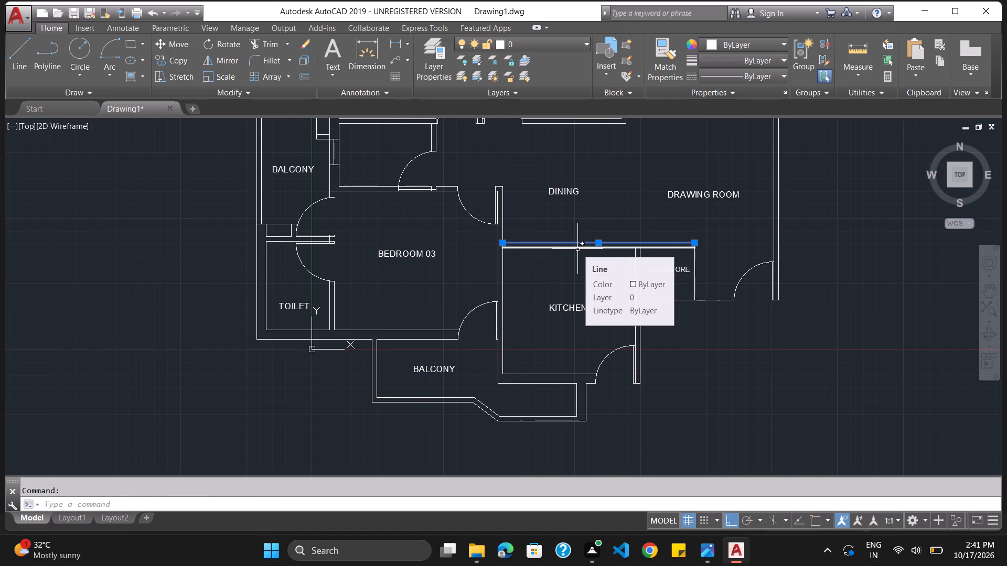
key("Escape")
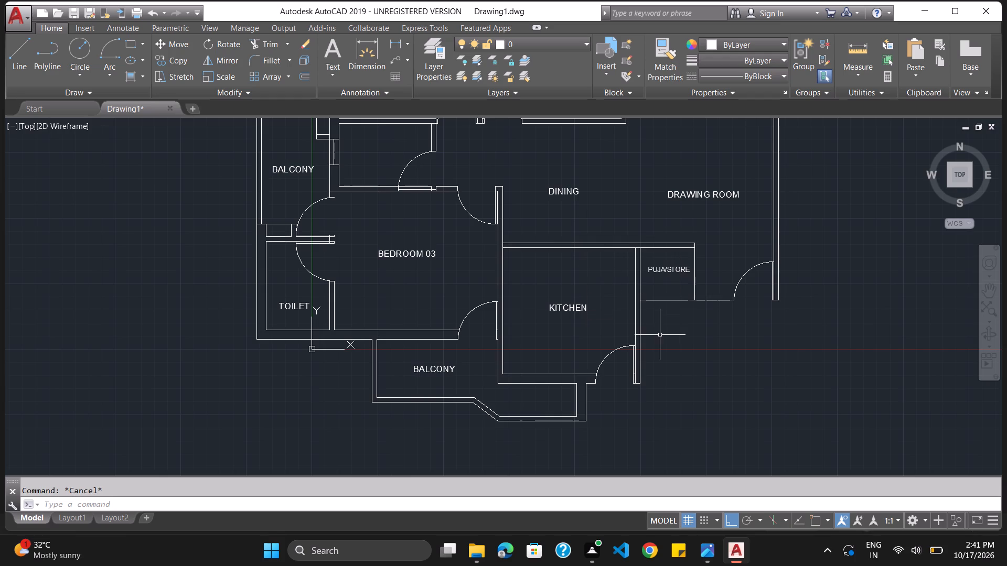
key("m")
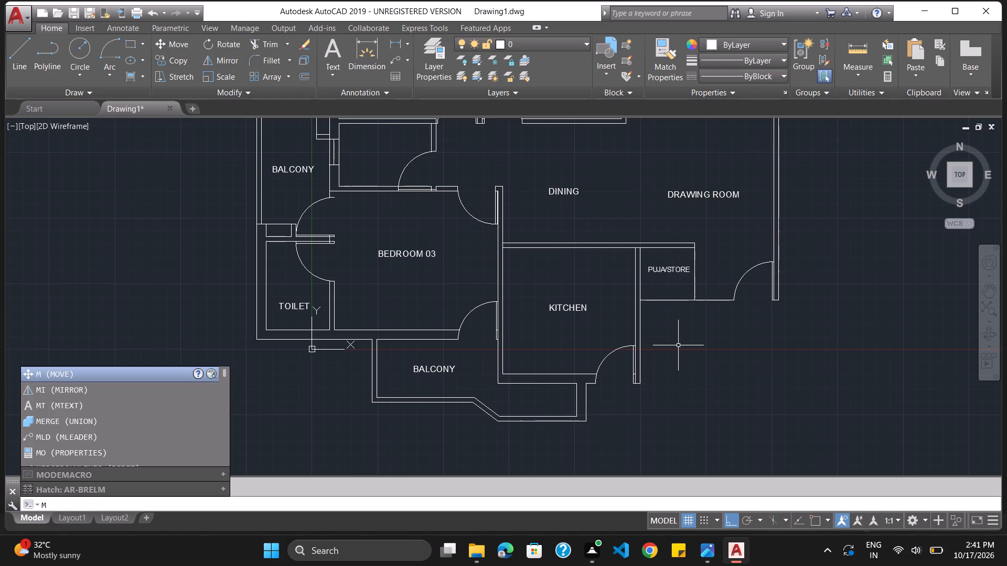
key("Return")
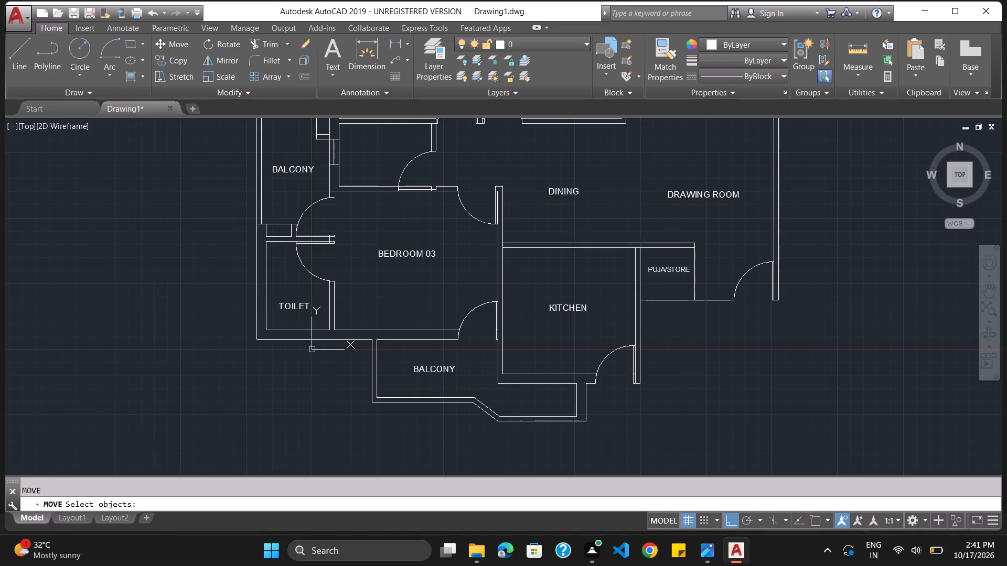
left_click(579, 243)
left_click(581, 247)
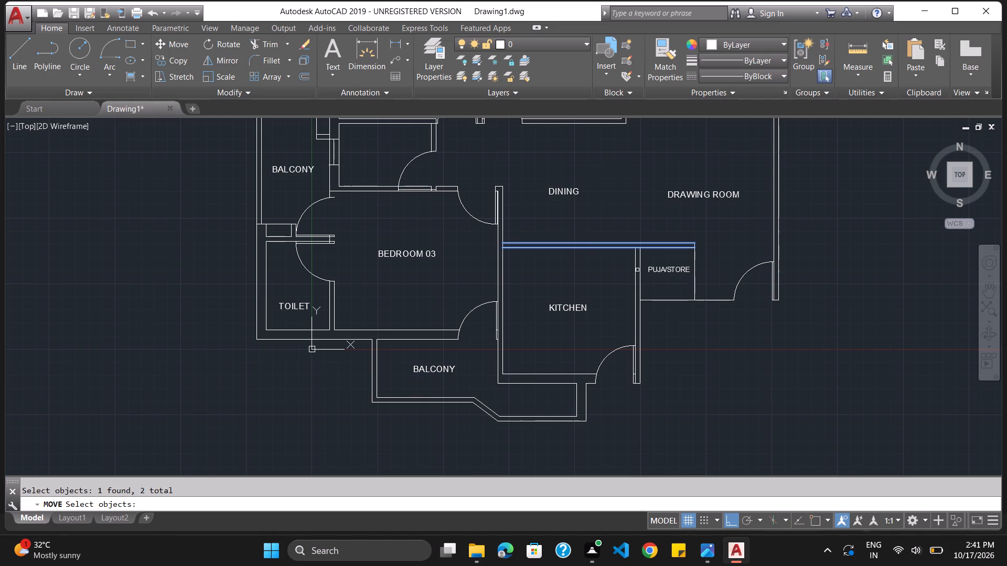
left_click(635, 270)
left_click(640, 270)
left_click(695, 275)
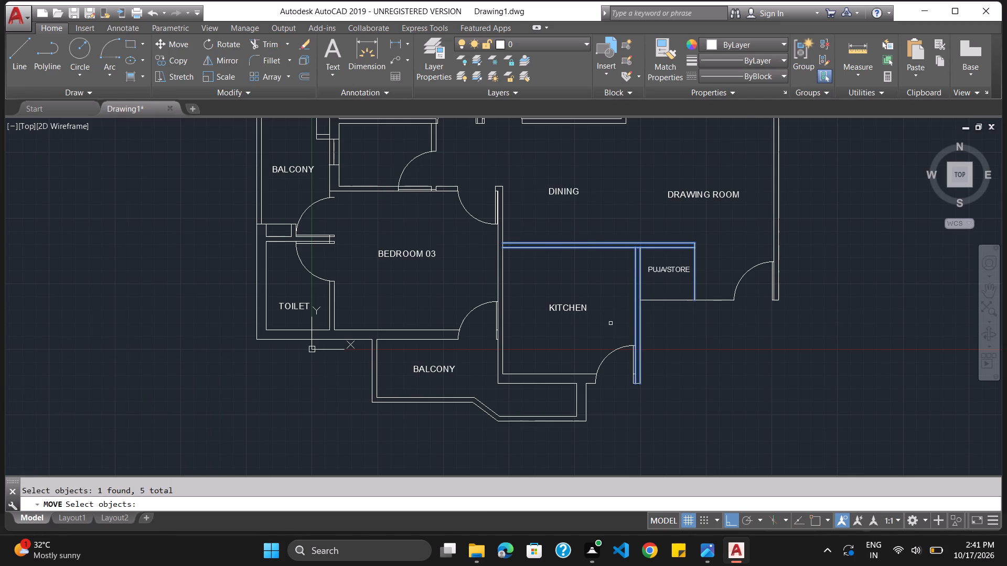
left_click(617, 351)
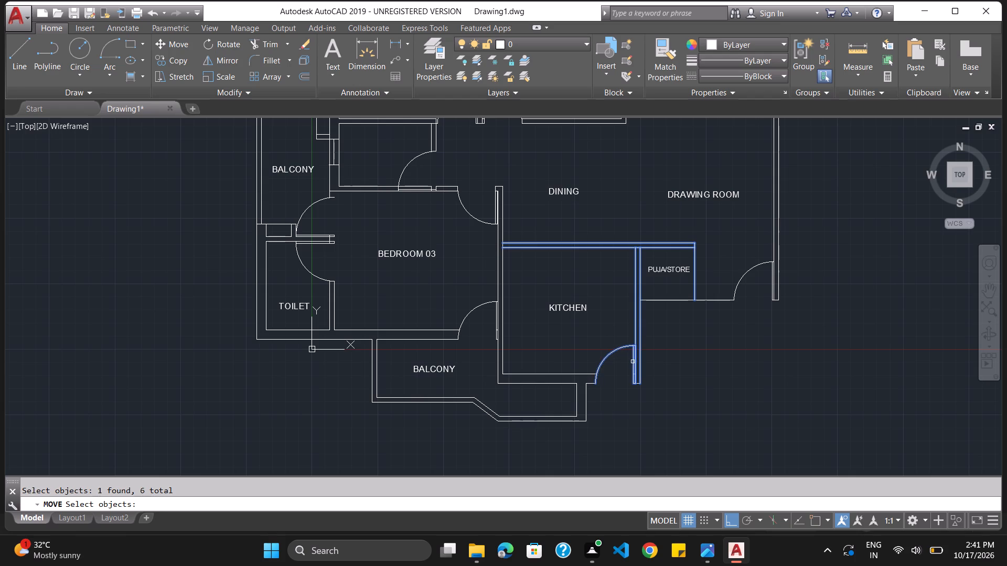
left_click(633, 362)
left_click(592, 383)
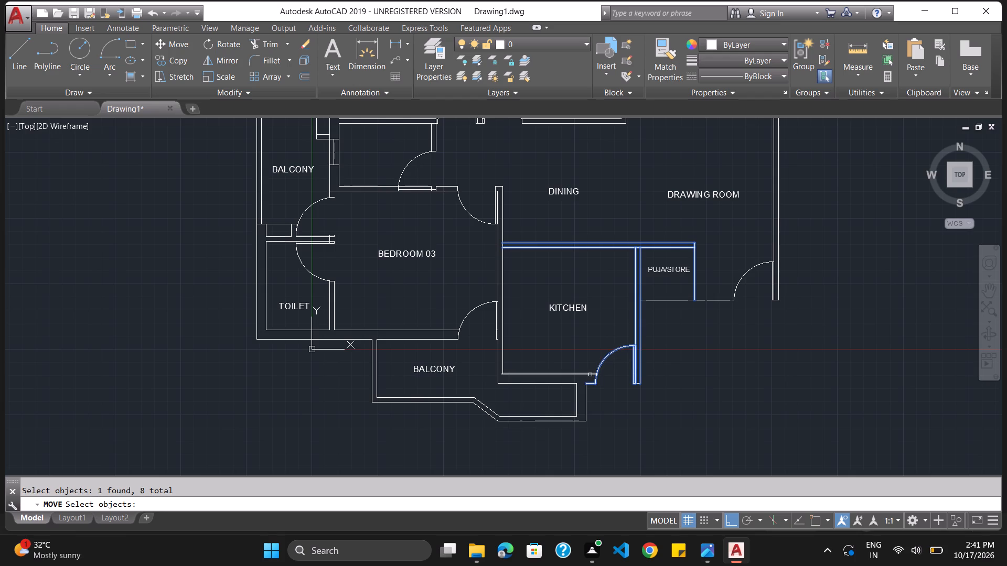
Add the kitchen's inner south wall line, both west wall lines with their end cap, and the balcony door leaf to the Move selection.
left_click(590, 375)
left_click(502, 357)
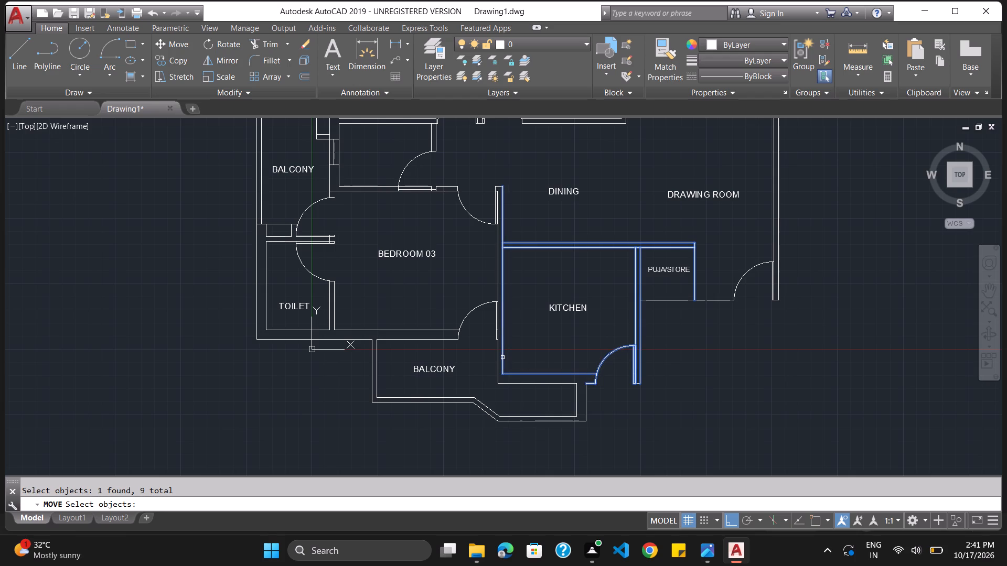
left_click(498, 363)
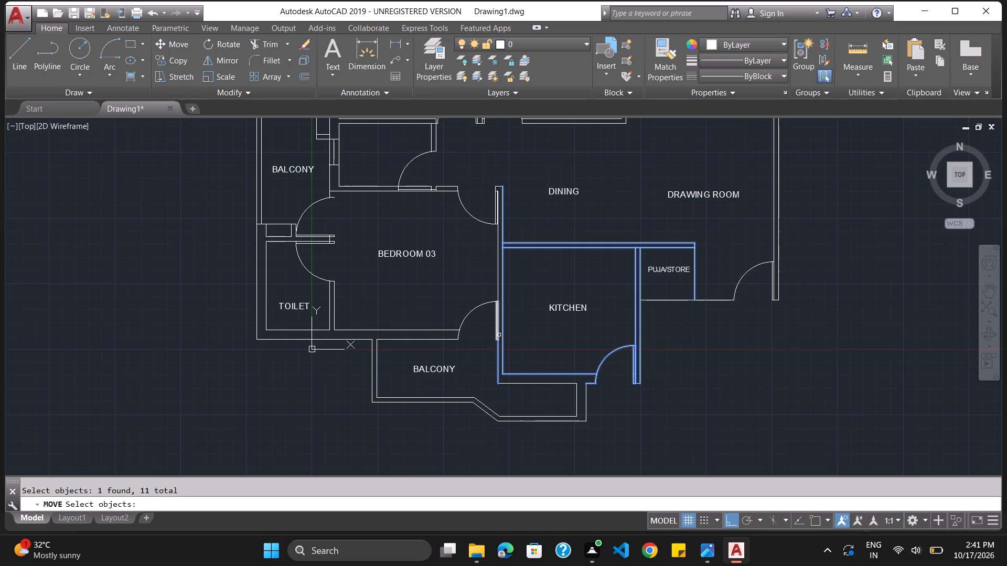
left_click(499, 334)
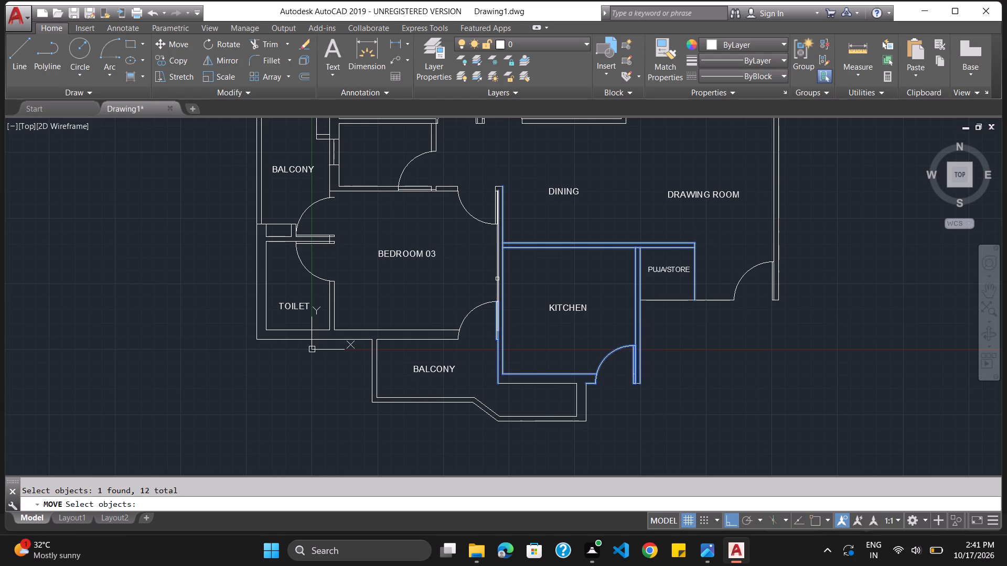
left_click(497, 276)
left_click(499, 185)
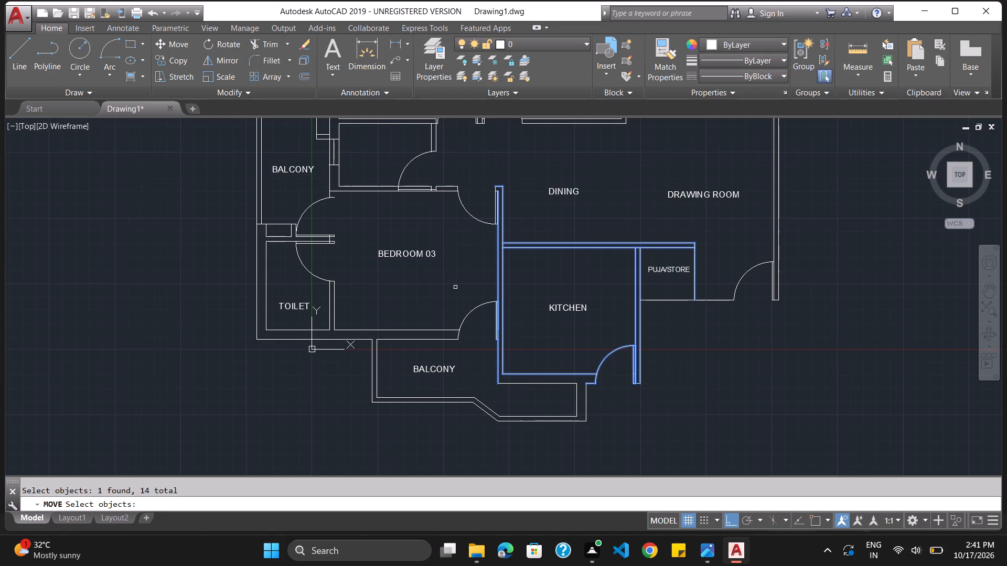
left_click(494, 326)
left_click(496, 331)
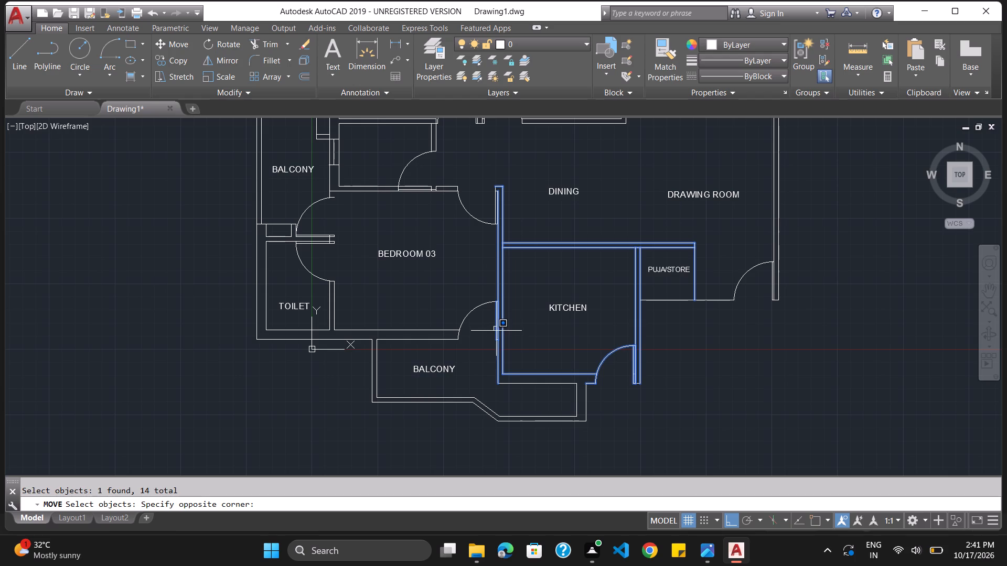
left_click(496, 331)
scroll(494, 333, "up", 3)
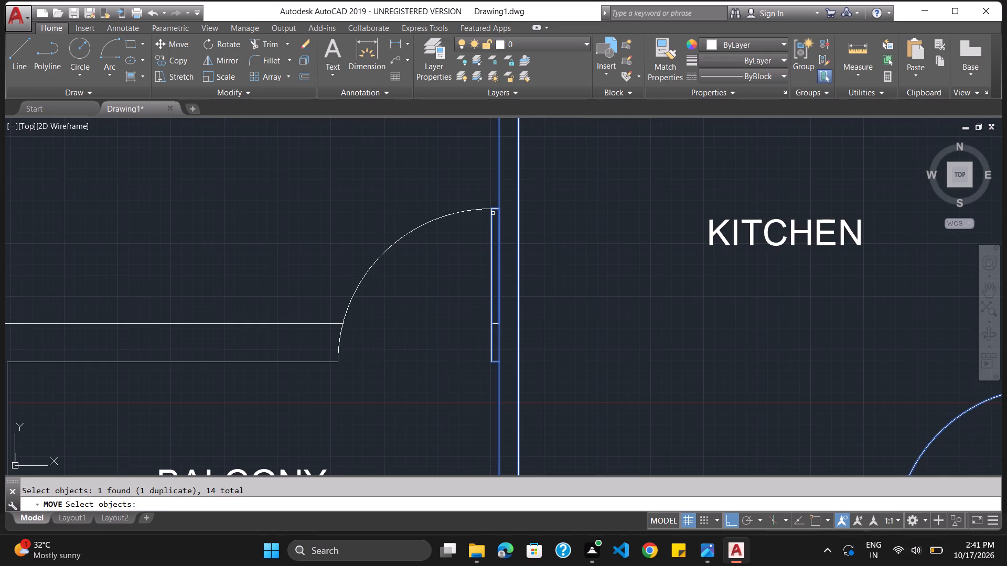
left_click(491, 225)
left_click(491, 225)
left_click(498, 231)
scroll(506, 233, "down", 3)
scroll(493, 299, "up", 1)
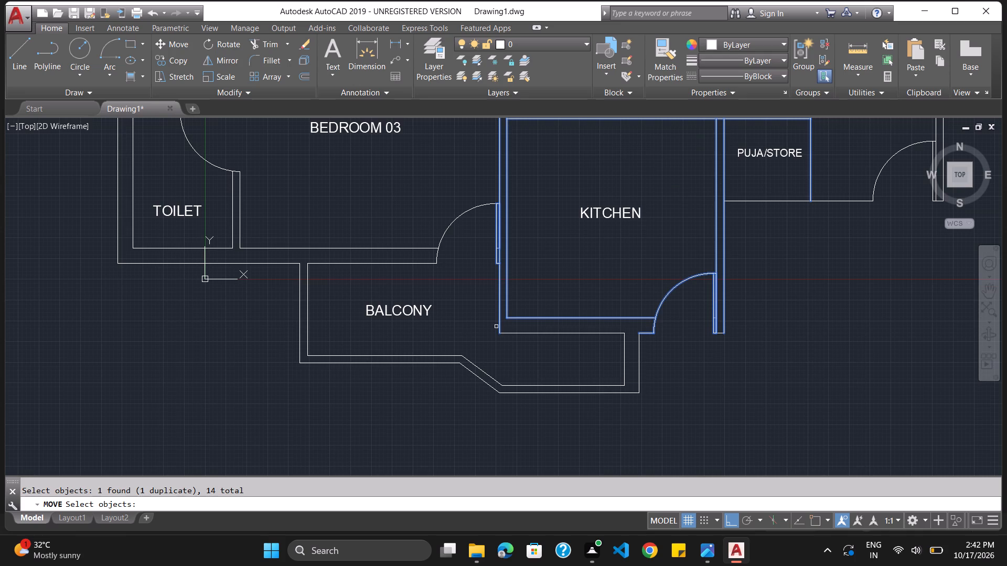
double_click(499, 325)
scroll(495, 268, "down", 1)
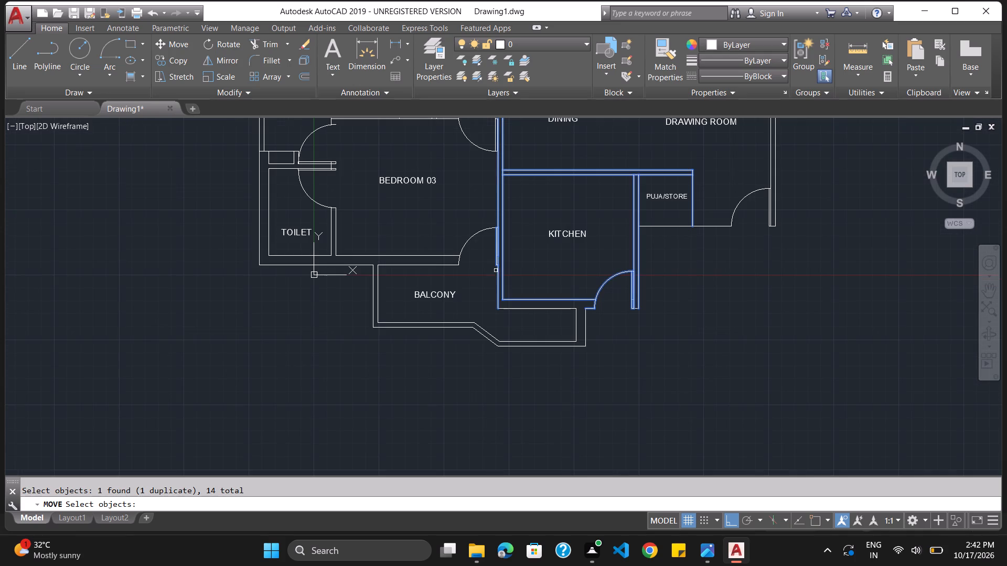
Add the kitchen's outer south wall line and the inner and outer wall lines around the south balcony to the Move selection.
left_click(562, 308)
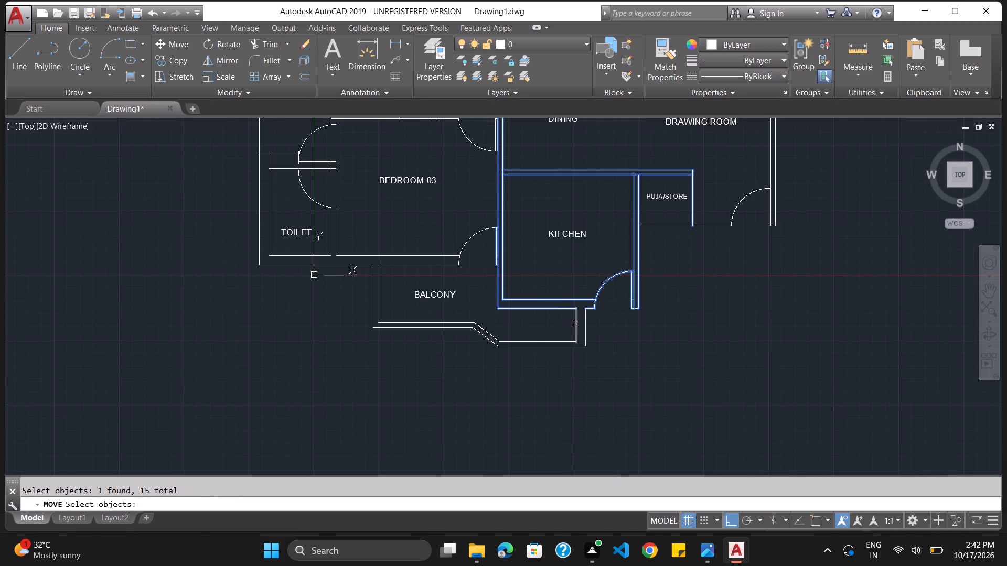
left_click(575, 323)
left_click(586, 328)
left_click(564, 347)
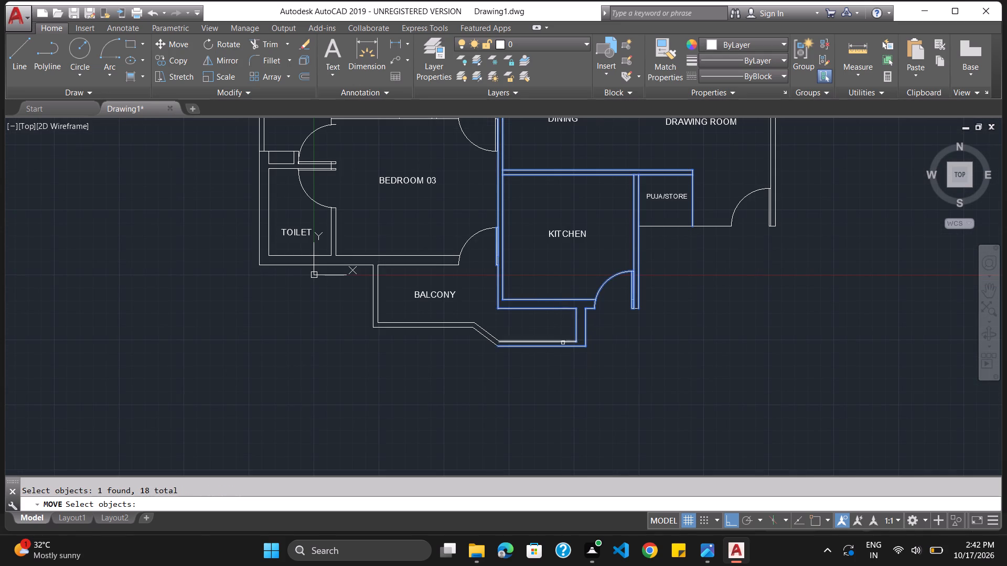
left_click(563, 343)
left_click(491, 335)
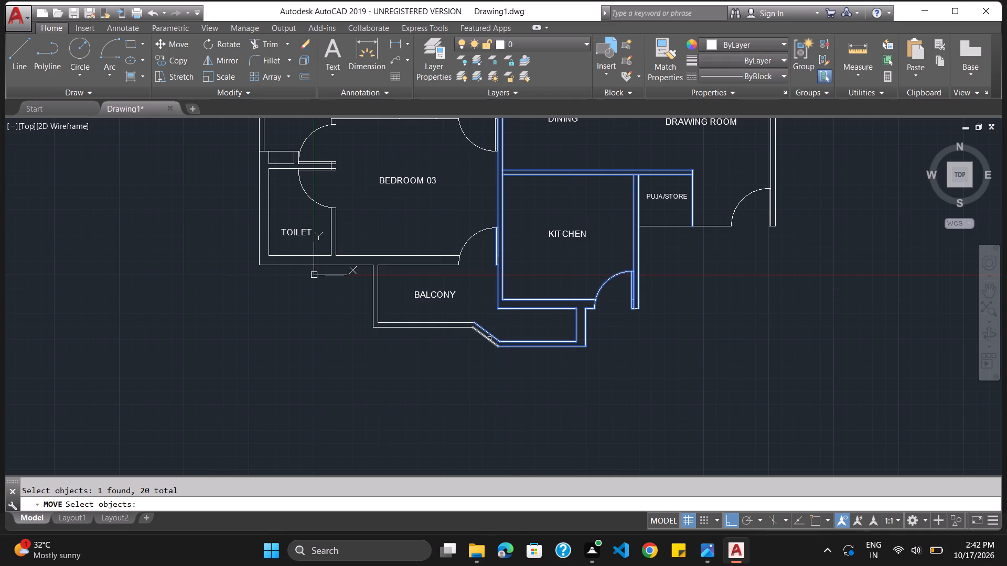
left_click(489, 339)
left_click(468, 324)
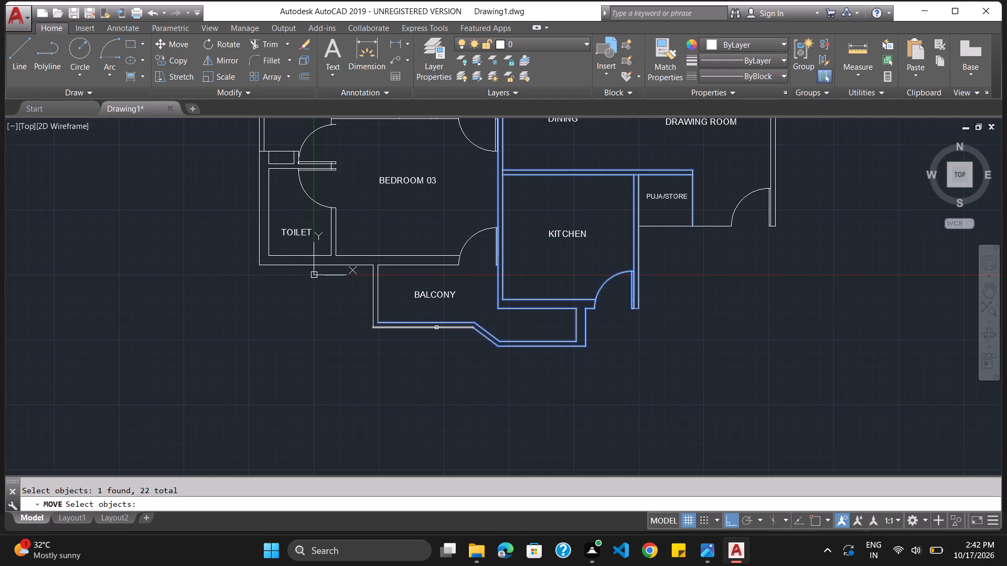
left_click(437, 328)
left_click(372, 298)
left_click(377, 293)
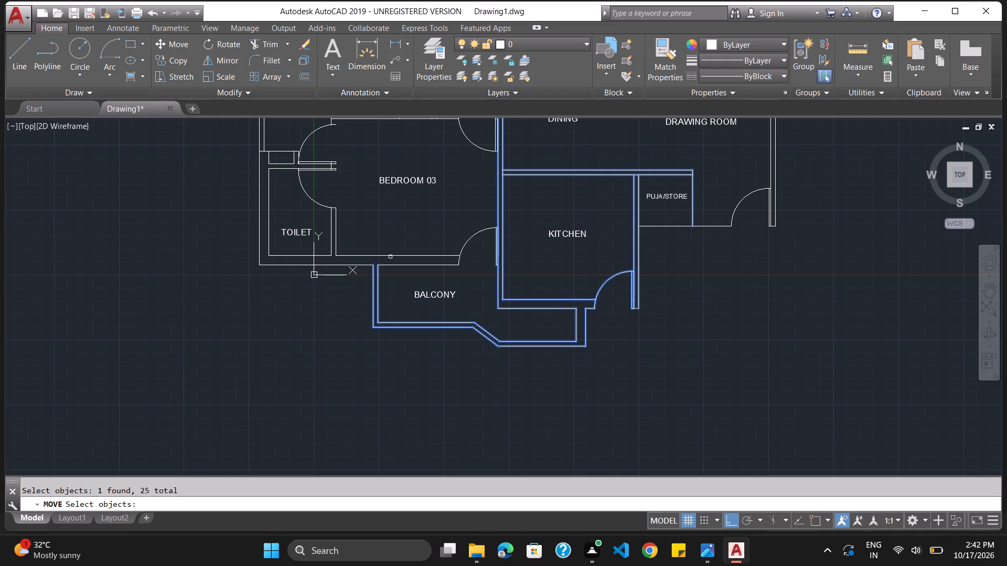
Include the south wall lines of Bedroom 03 and the toilet, and move the whole selection east by about 3'-0 5/8".
left_click(394, 264)
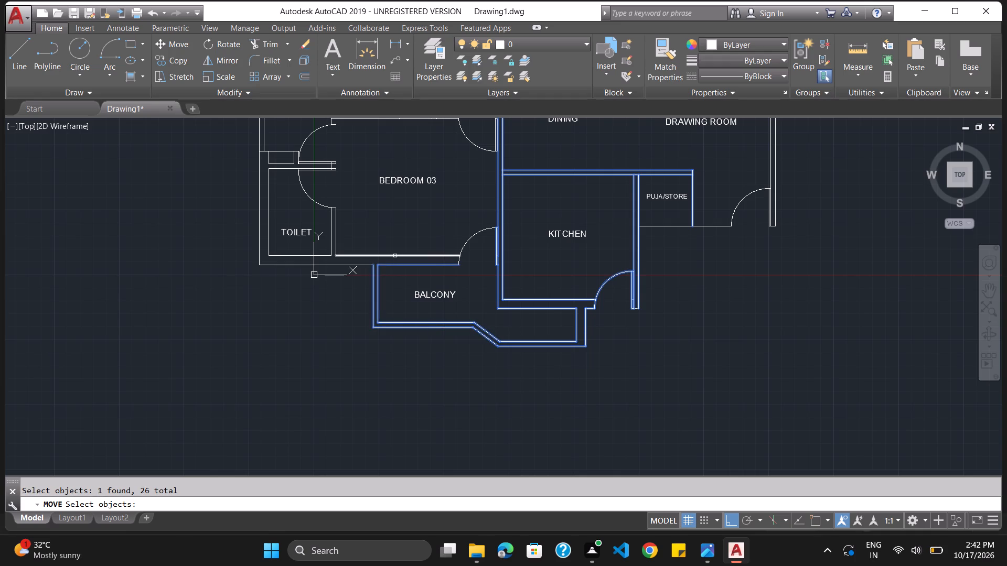
left_click(395, 256)
left_click(323, 264)
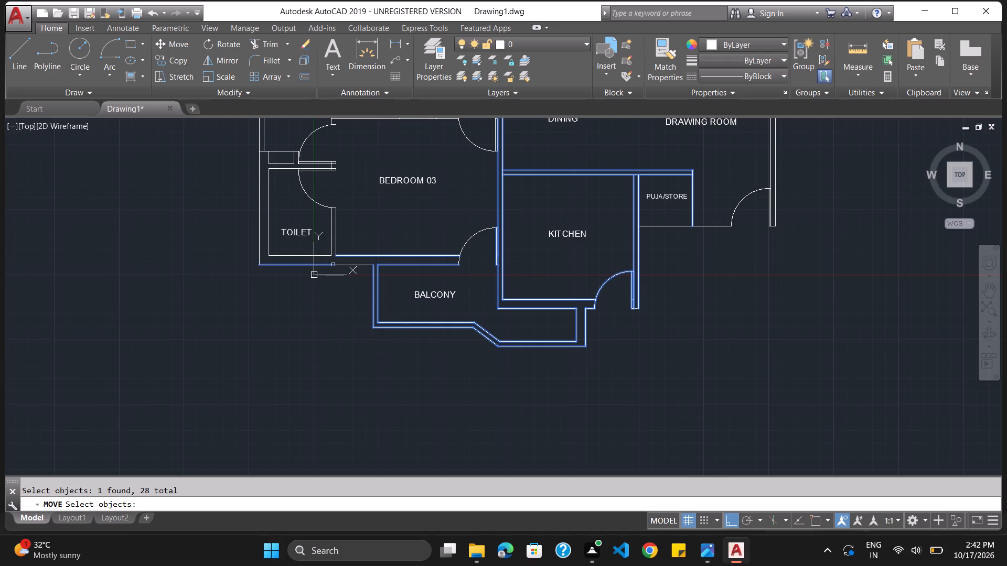
left_click(339, 265)
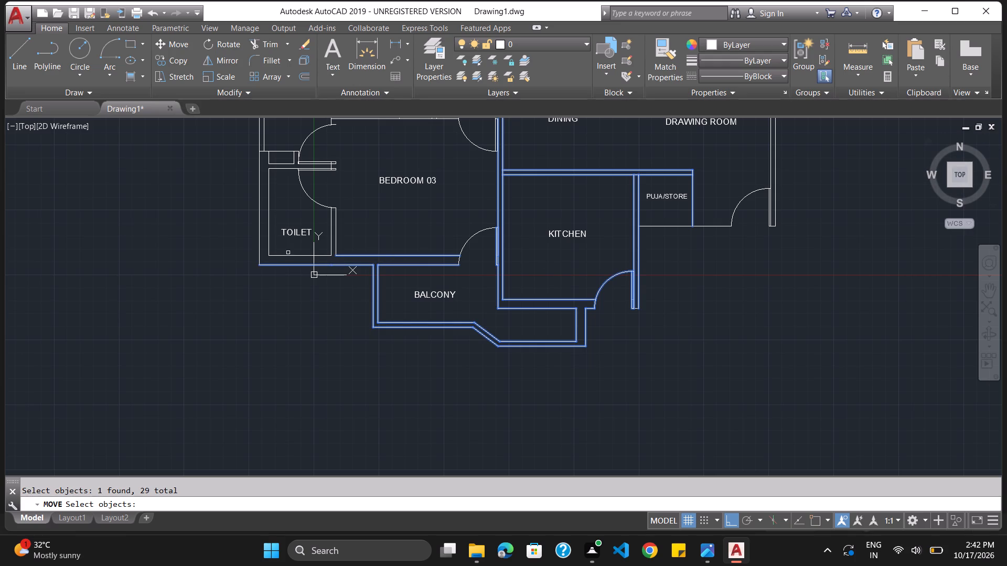
left_click(290, 256)
scroll(649, 224, "up", 1)
scroll(649, 224, "down", 3)
scroll(639, 166, "up", 2)
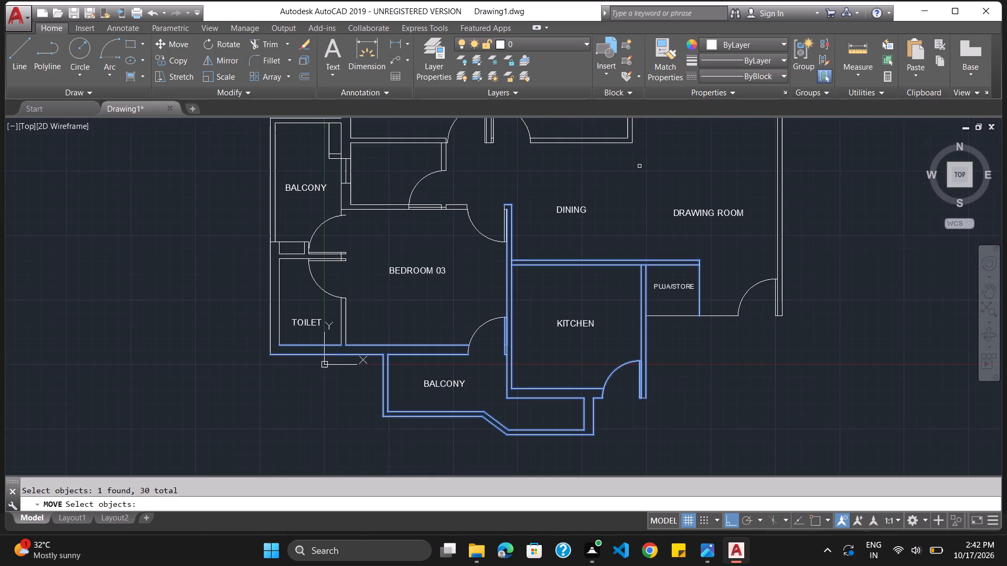
key("Return")
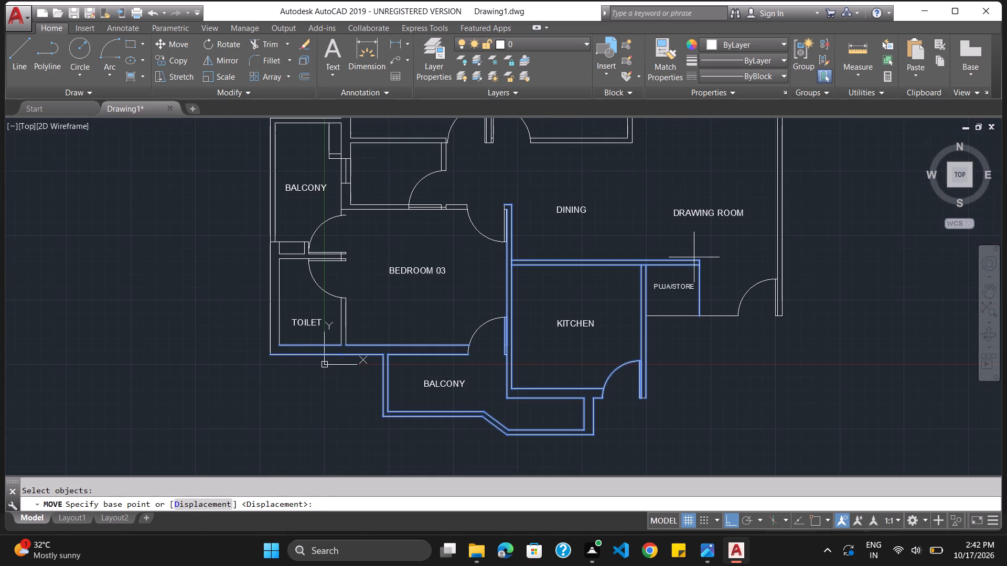
left_click(695, 261)
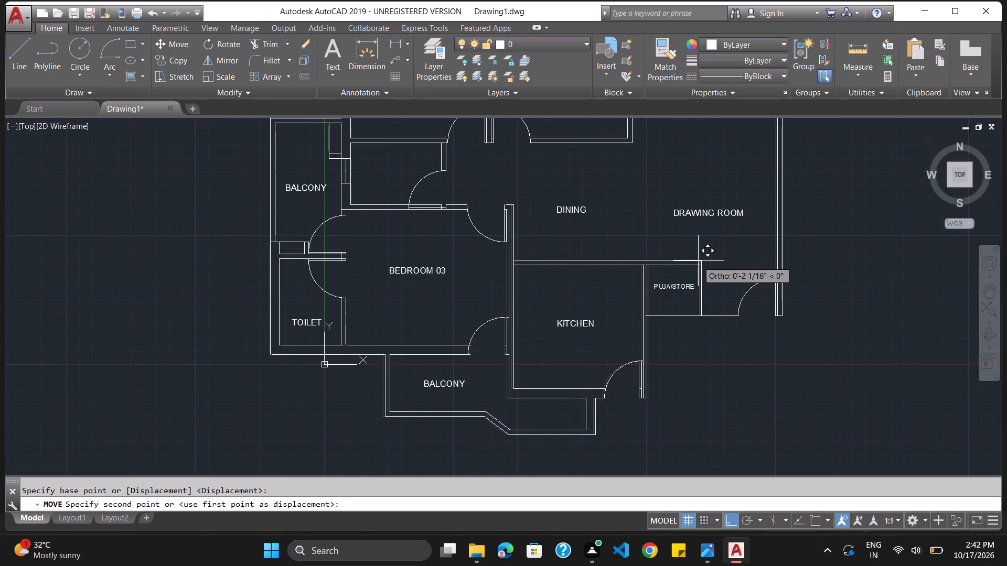
left_click(734, 267)
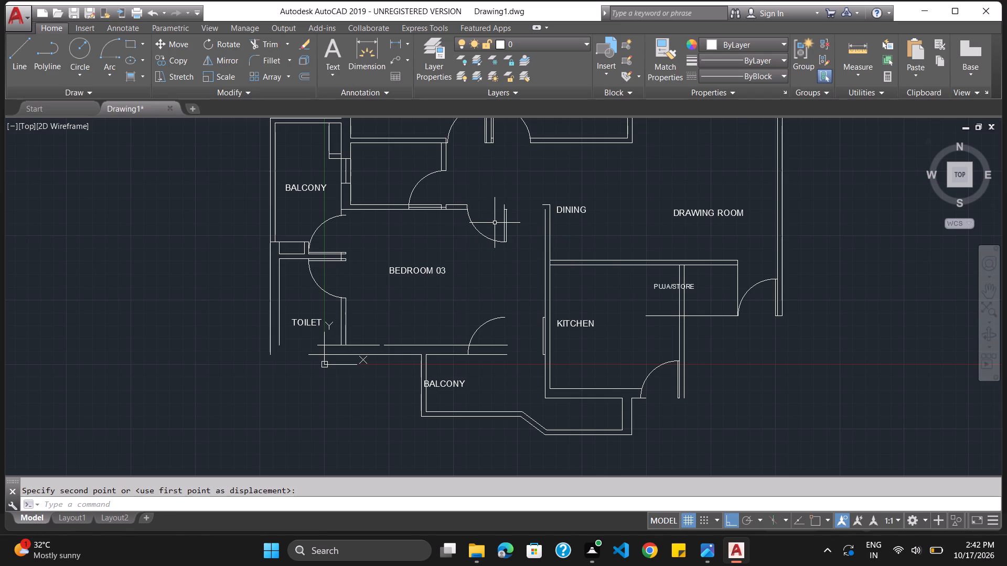
Move the balcony door leaf about 3'-0 13/16" west from the kitchen wall back to its swing arc in Bedroom 03.
left_click(544, 339)
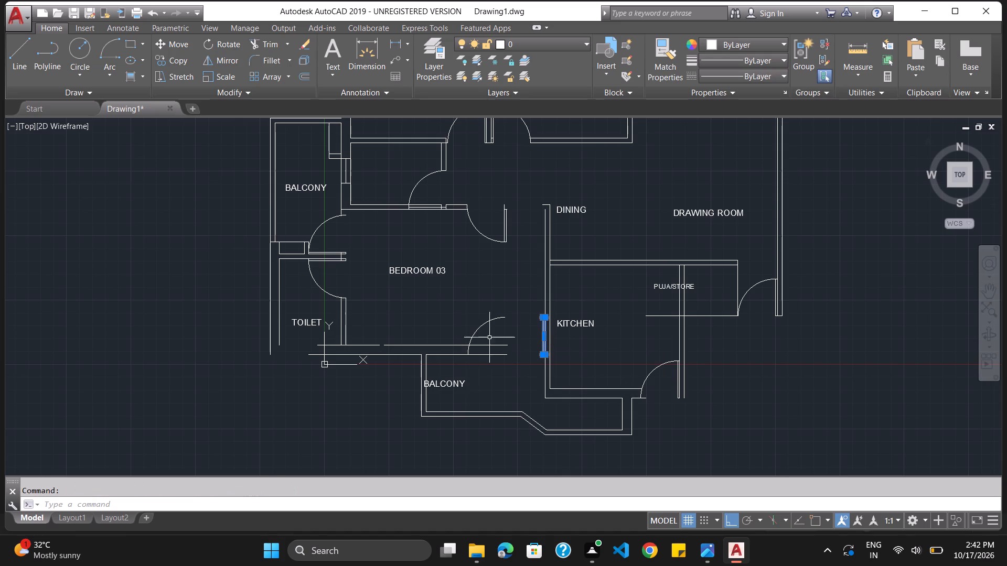
scroll(503, 336, "up", 2)
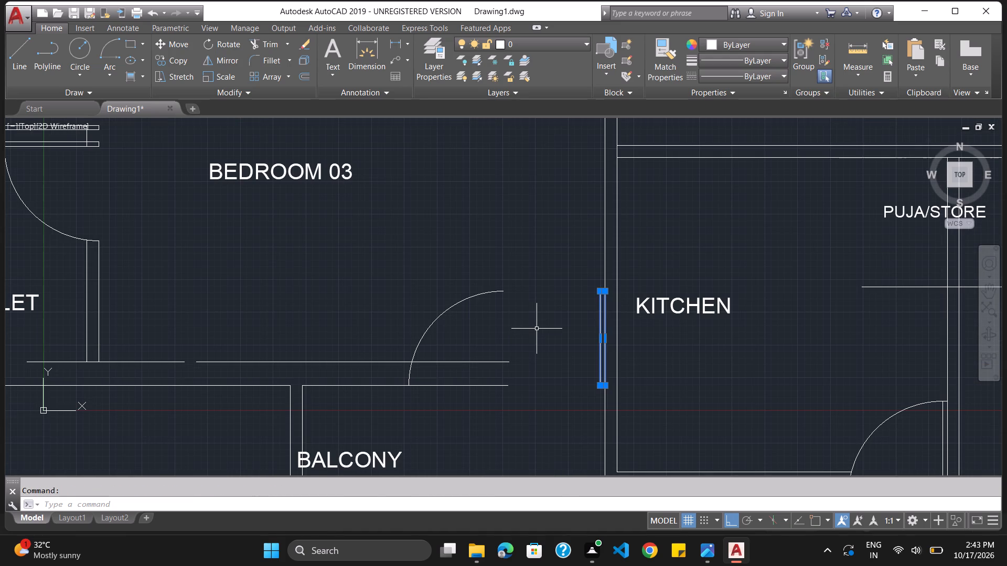
key("m")
key("Return")
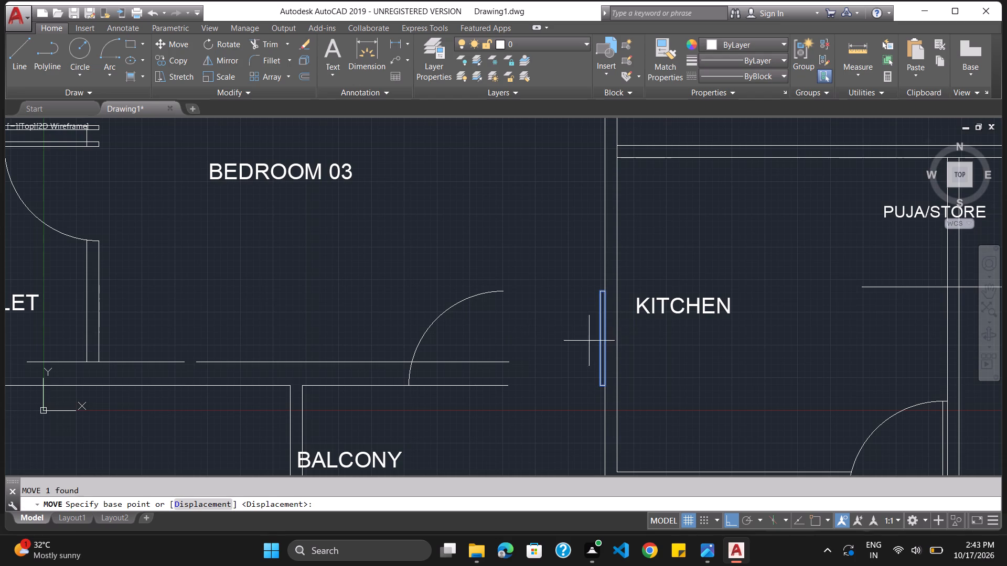
left_click_drag(600, 335, 586, 334)
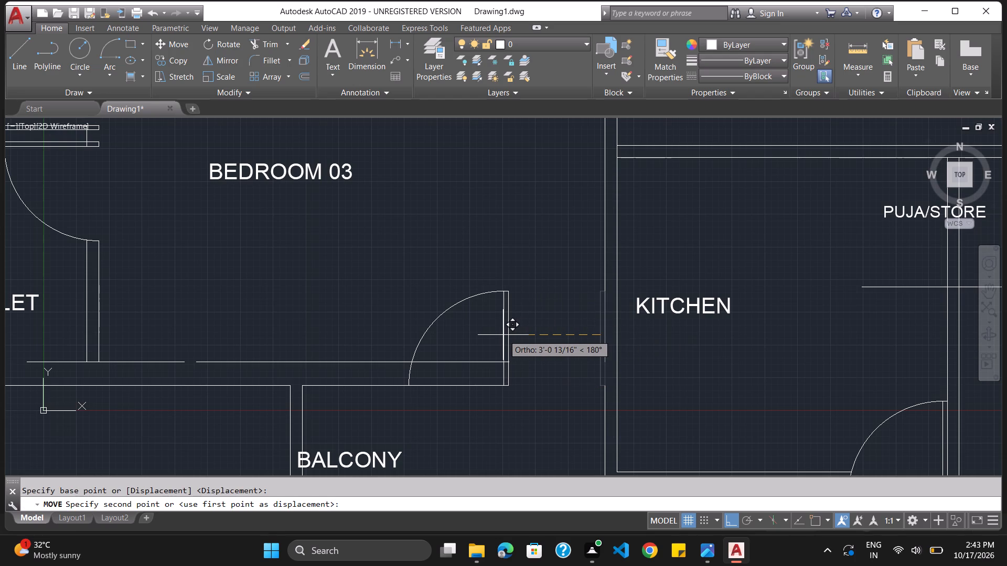
left_click(503, 335)
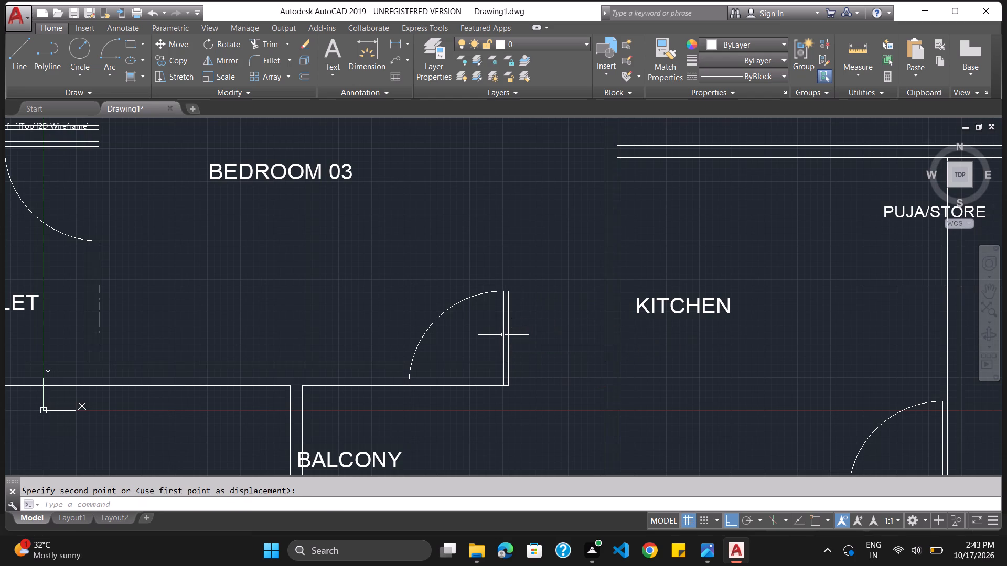
Extend the outer line of the kitchen's west wall across the gap near its south end and up to its north end cap with Trim.
scroll(554, 345, "up", 2)
scroll(554, 345, "down", 3)
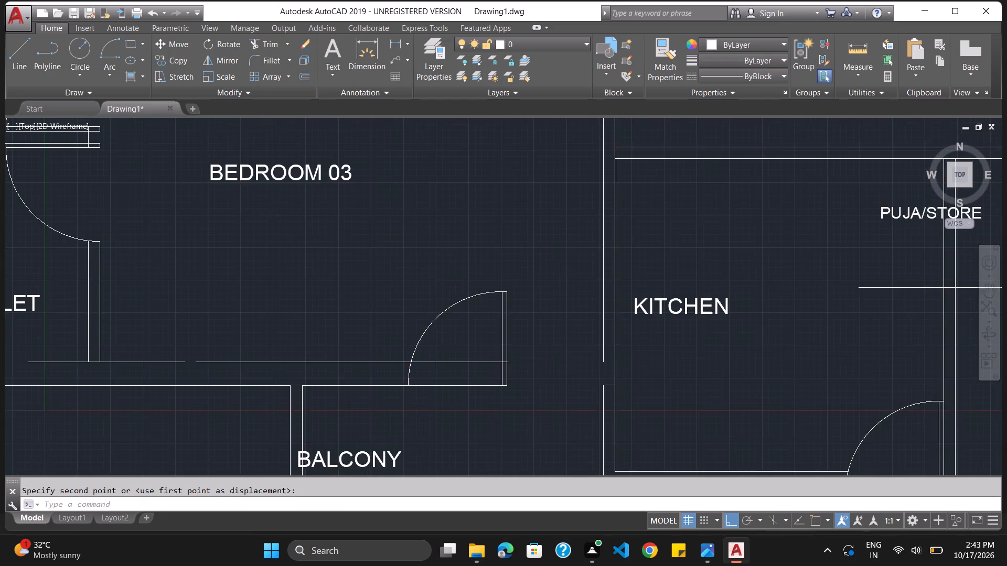
type("TRIM")
key("Return")
key("Return")
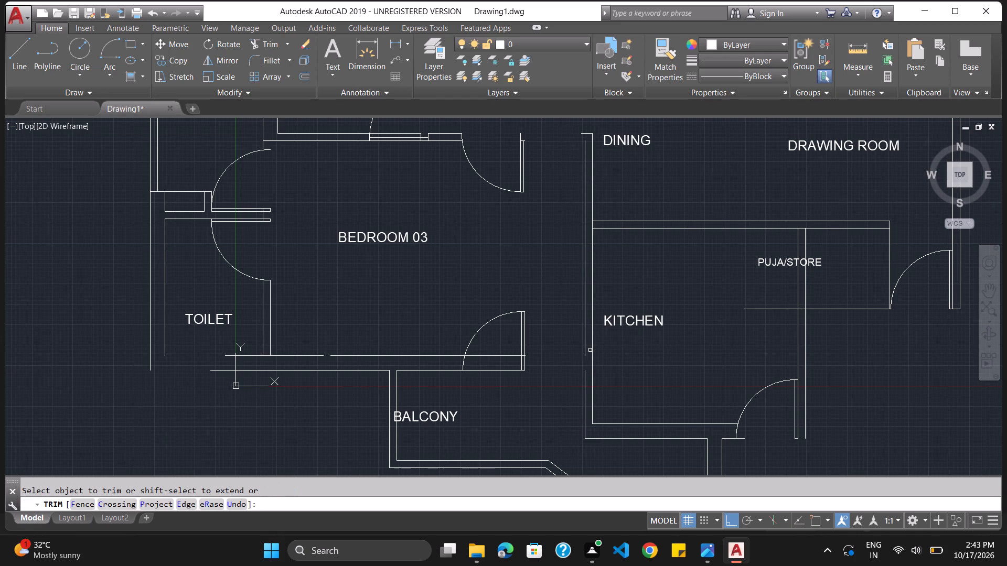
left_click(583, 353, "shift")
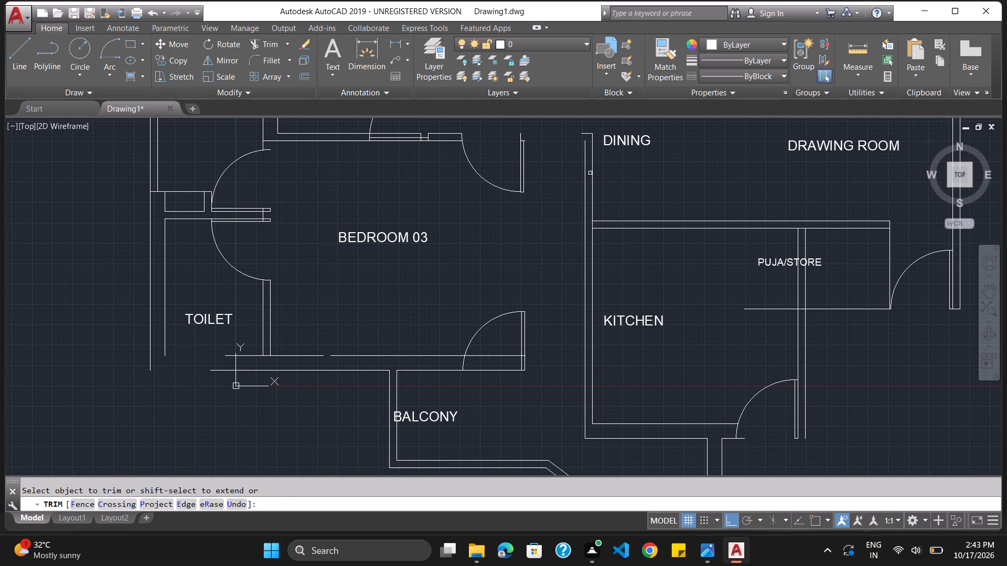
left_click(585, 169, "shift")
key("Escape")
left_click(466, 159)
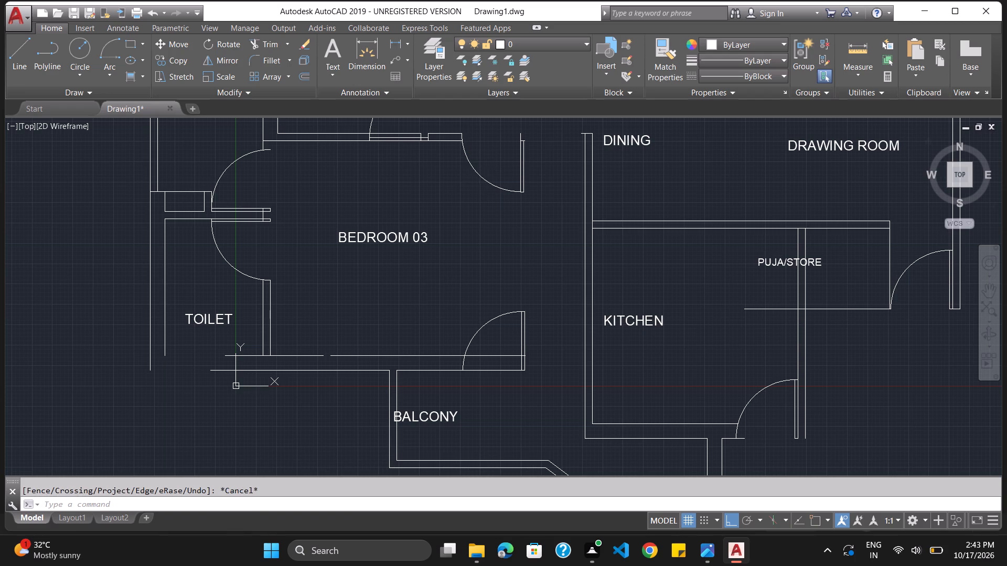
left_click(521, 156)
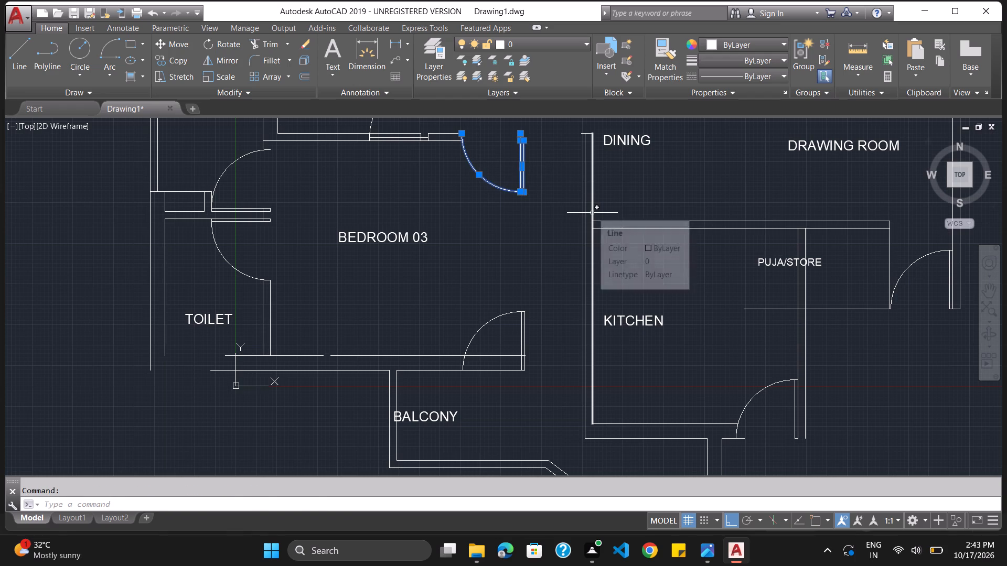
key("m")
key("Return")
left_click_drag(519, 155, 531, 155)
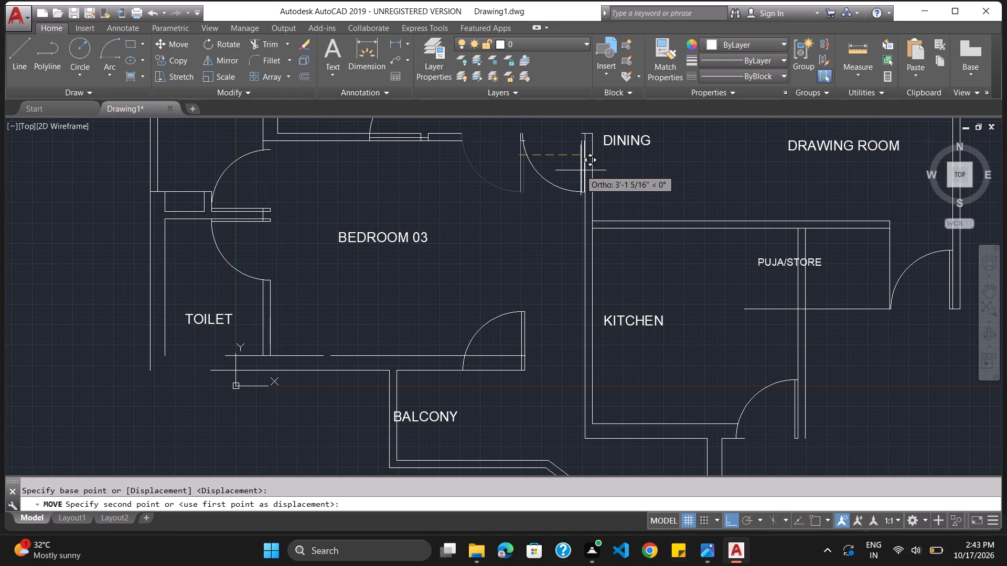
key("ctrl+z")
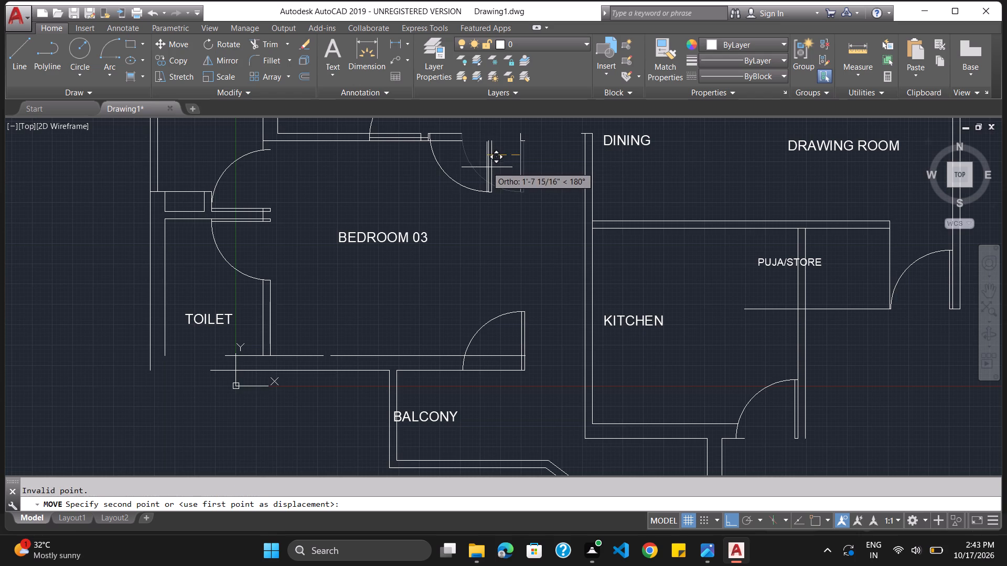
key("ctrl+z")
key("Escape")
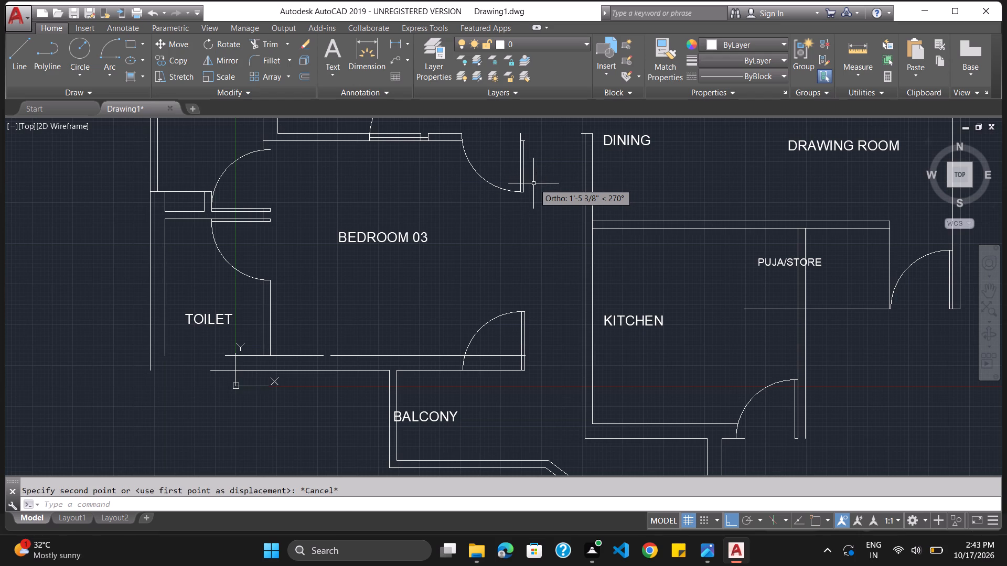
Turn on object snap and move Bedroom 03's north door arc and leaf east onto the end cap of the kitchen's west wall.
left_click(818, 524)
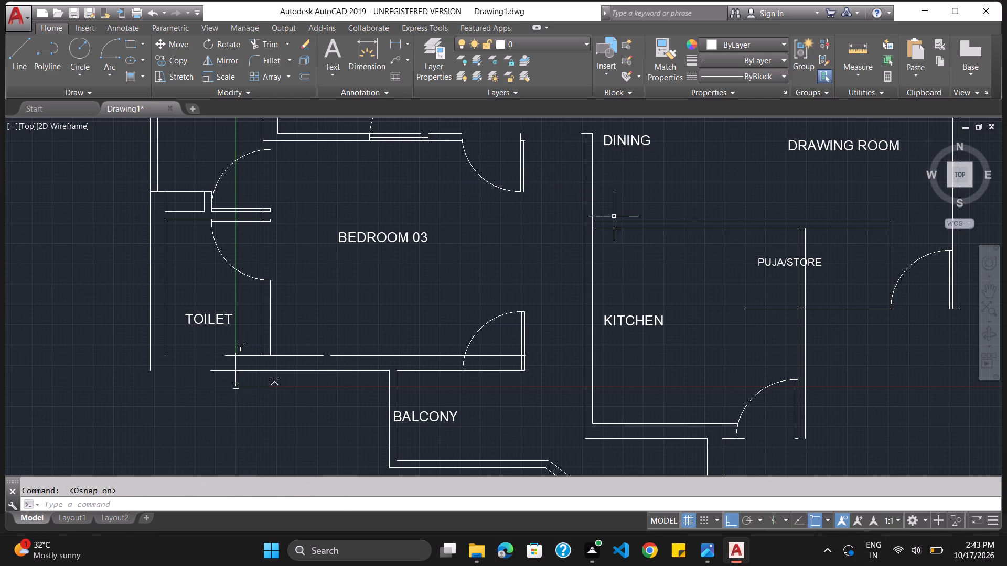
left_click(466, 154)
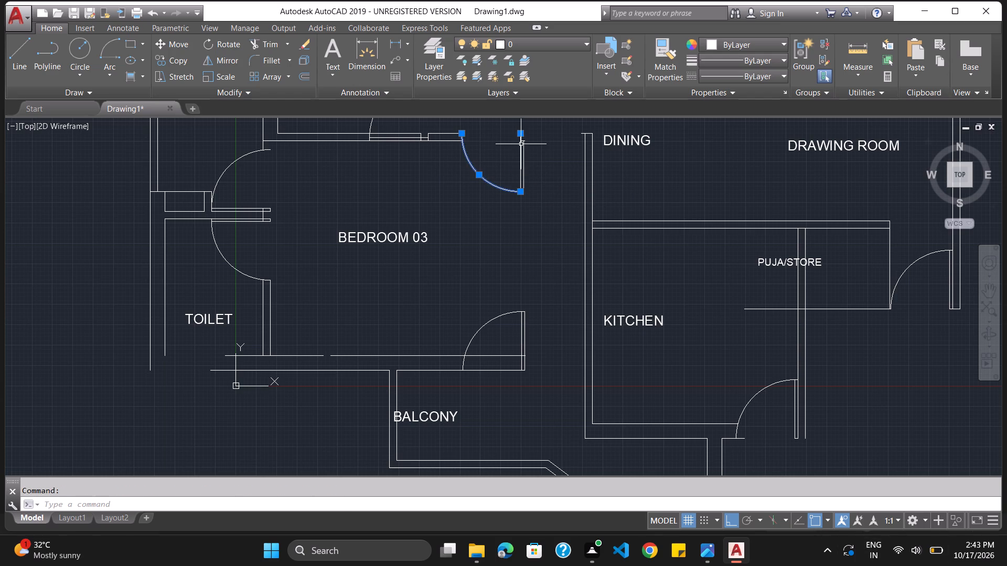
left_click(522, 144)
scroll(517, 138, "up", 4)
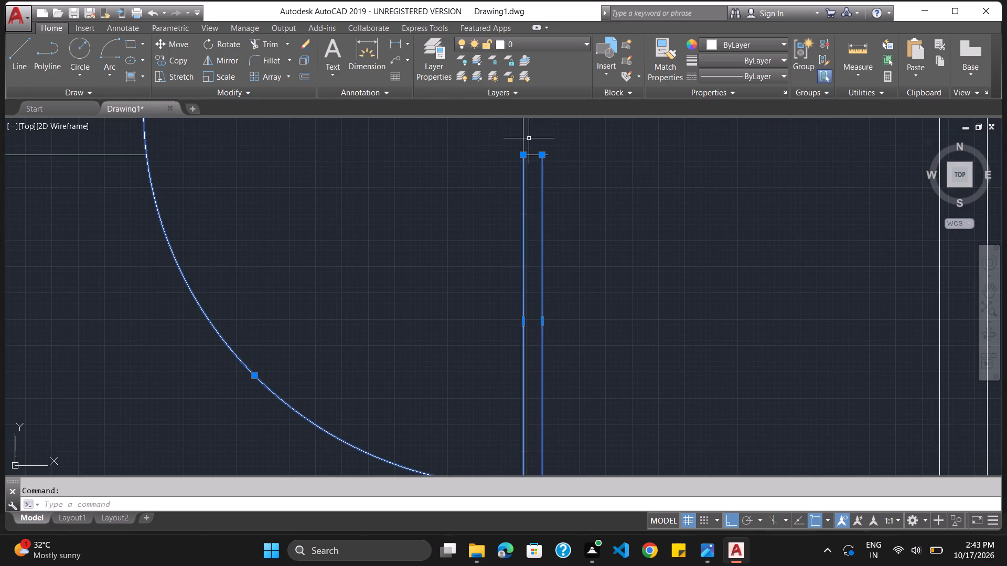
left_click(522, 139)
scroll(536, 162, "down", 3)
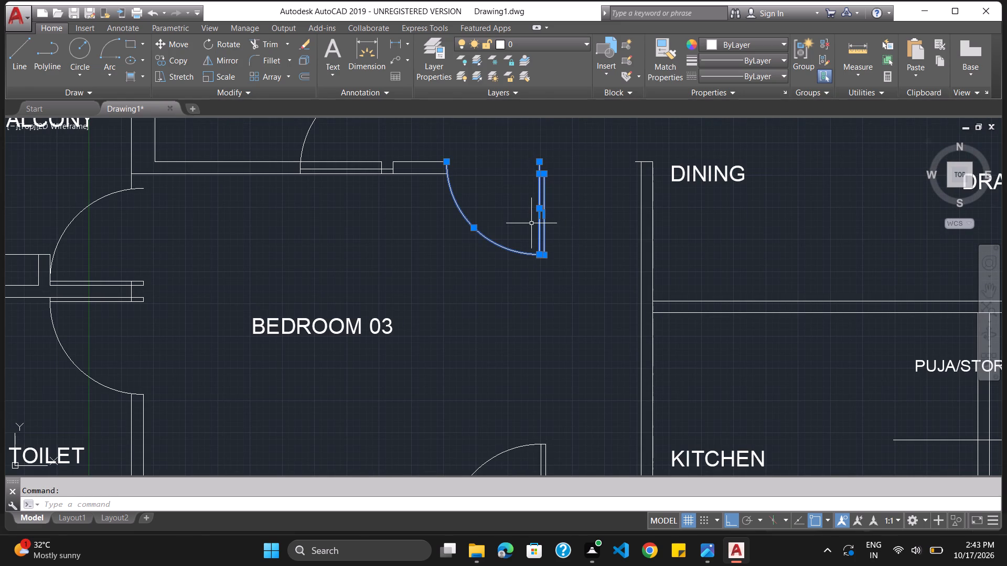
key("m")
key("Return")
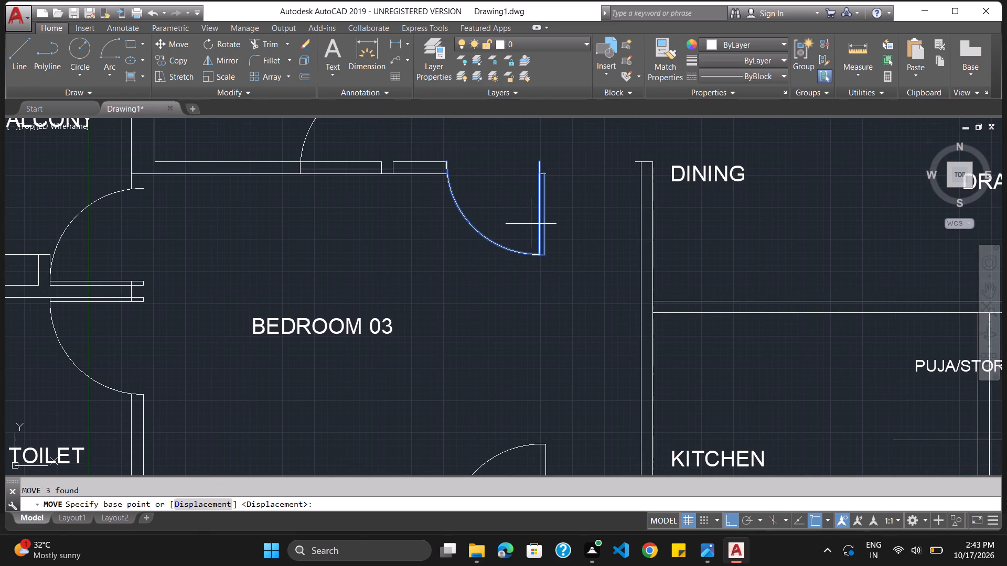
left_click(541, 165)
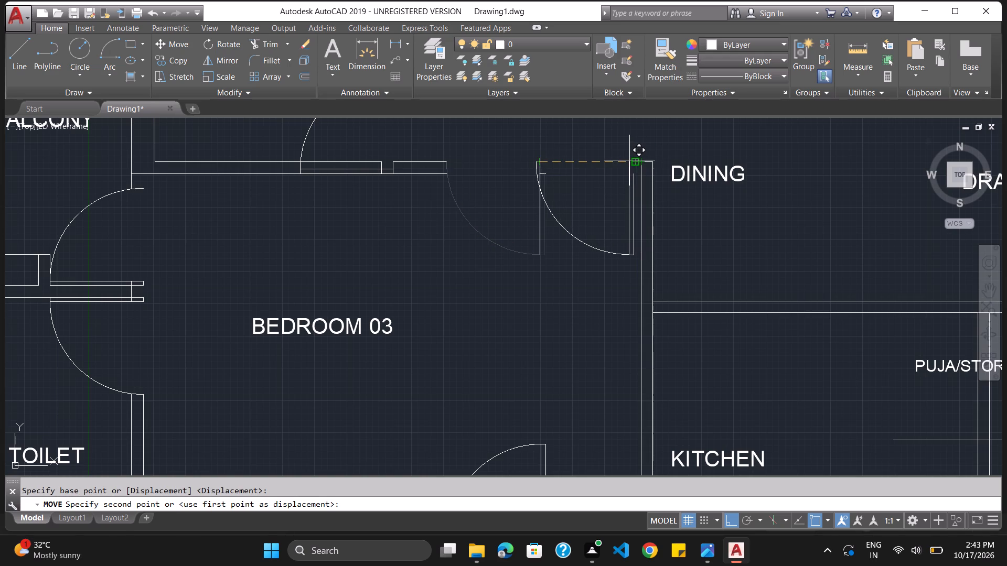
left_click(629, 160)
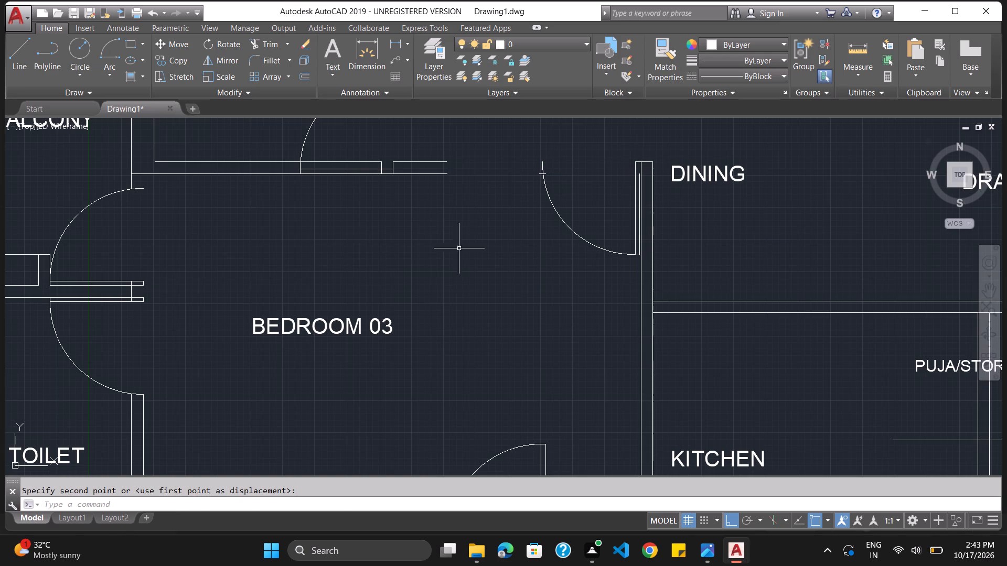
Delete the short leftover line crossing the moved door arc at the door's former position.
scroll(548, 180, "up", 3)
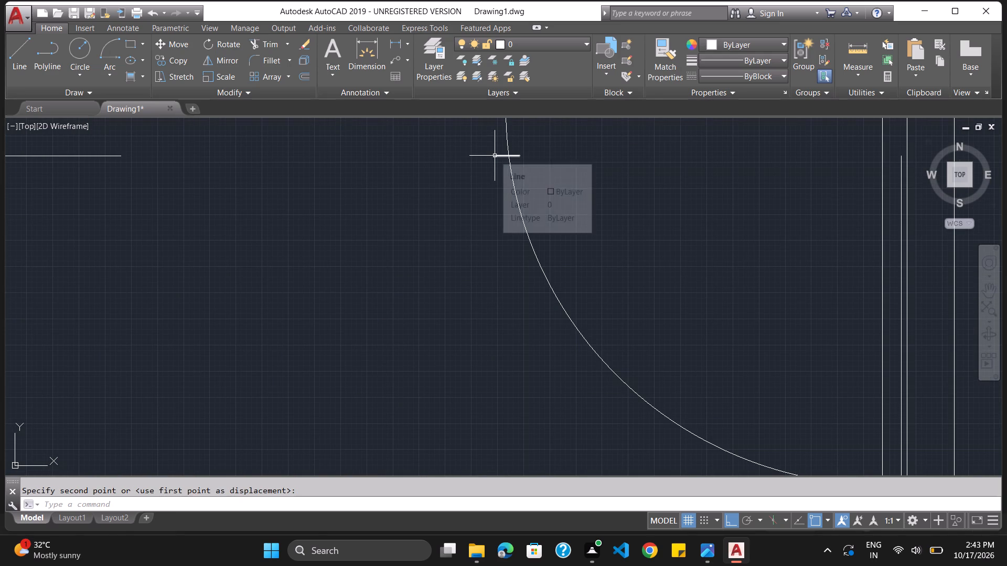
left_click(495, 156)
key("Delete")
key("Escape")
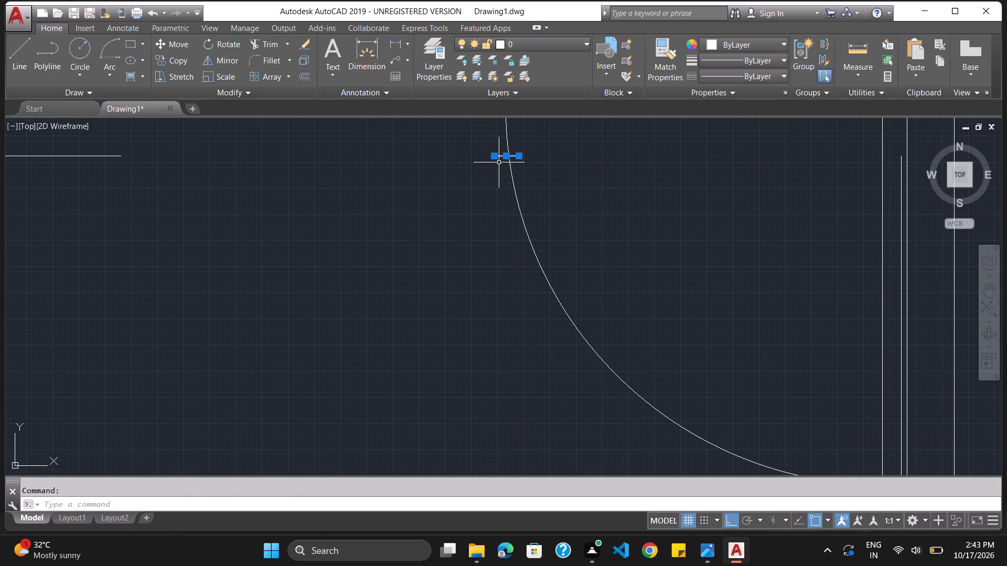
key("Delete")
Extend the south line of Bedroom 03's north wall east to the moved door arc with Trim.
scroll(480, 225, "down", 5)
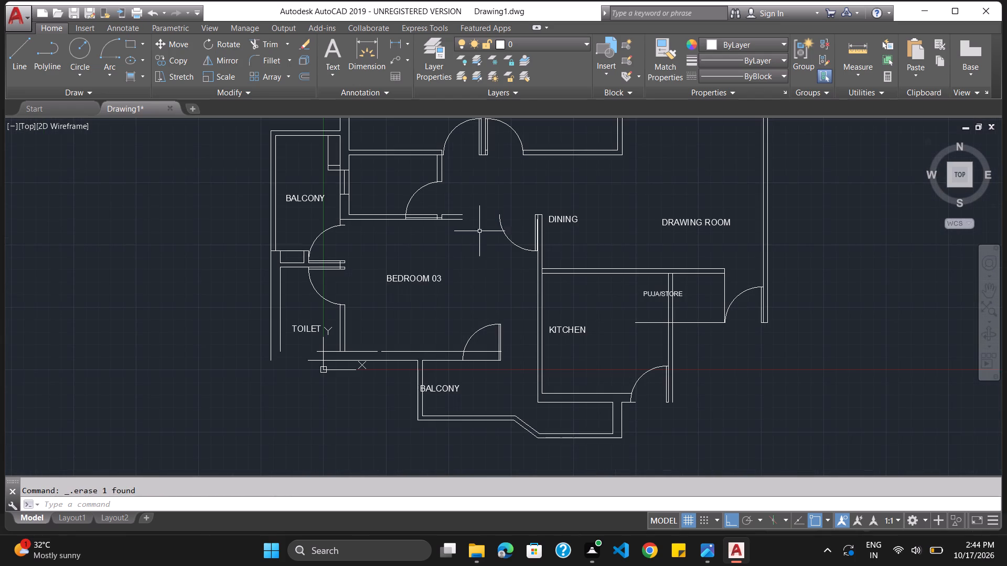
scroll(563, 251, "up", 1)
scroll(410, 224, "down", 1)
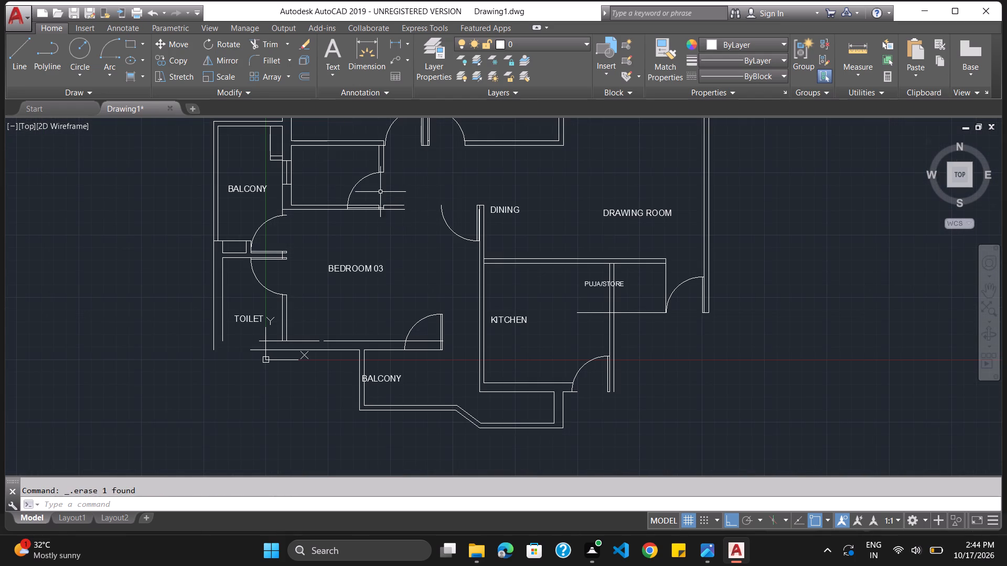
type("TRIM")
key("Return")
key("Return")
left_click(389, 208, "shift")
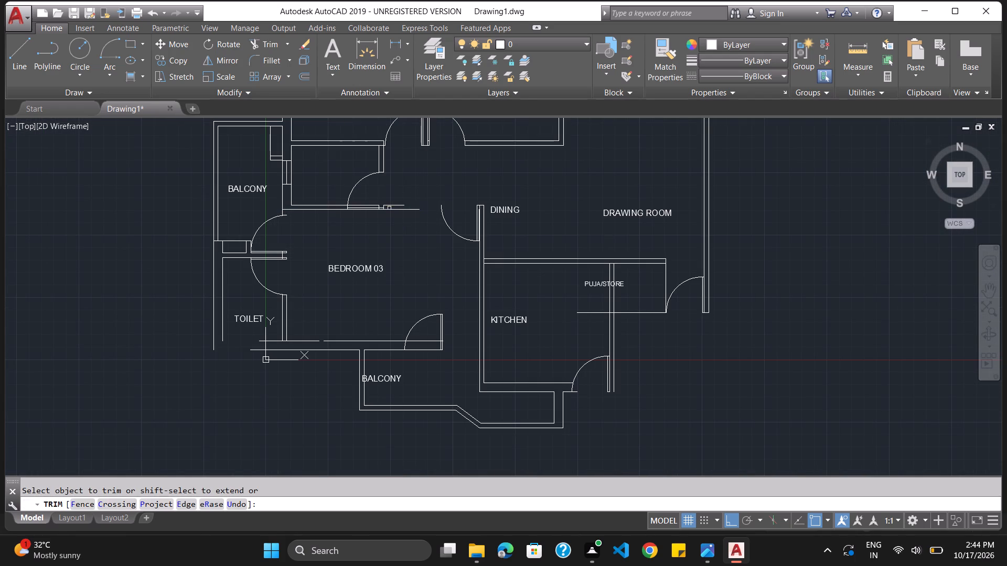
left_click(404, 211, "shift")
left_click(415, 209, "shift")
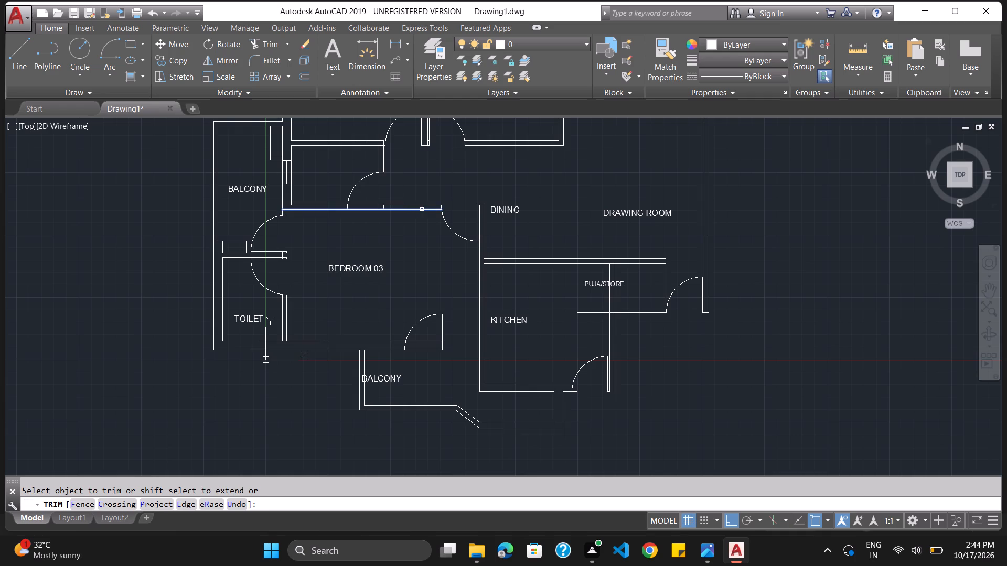
left_click(422, 209, "shift")
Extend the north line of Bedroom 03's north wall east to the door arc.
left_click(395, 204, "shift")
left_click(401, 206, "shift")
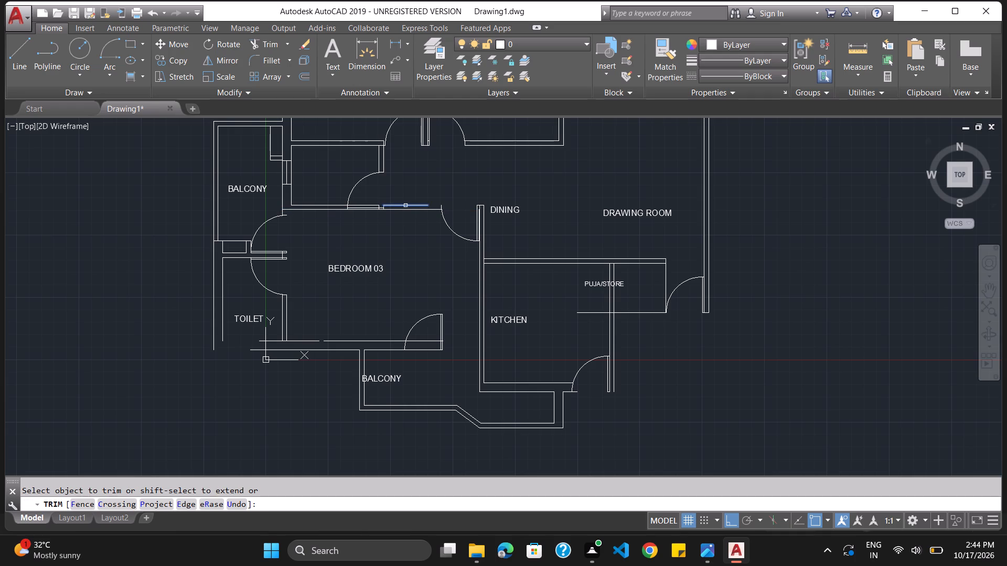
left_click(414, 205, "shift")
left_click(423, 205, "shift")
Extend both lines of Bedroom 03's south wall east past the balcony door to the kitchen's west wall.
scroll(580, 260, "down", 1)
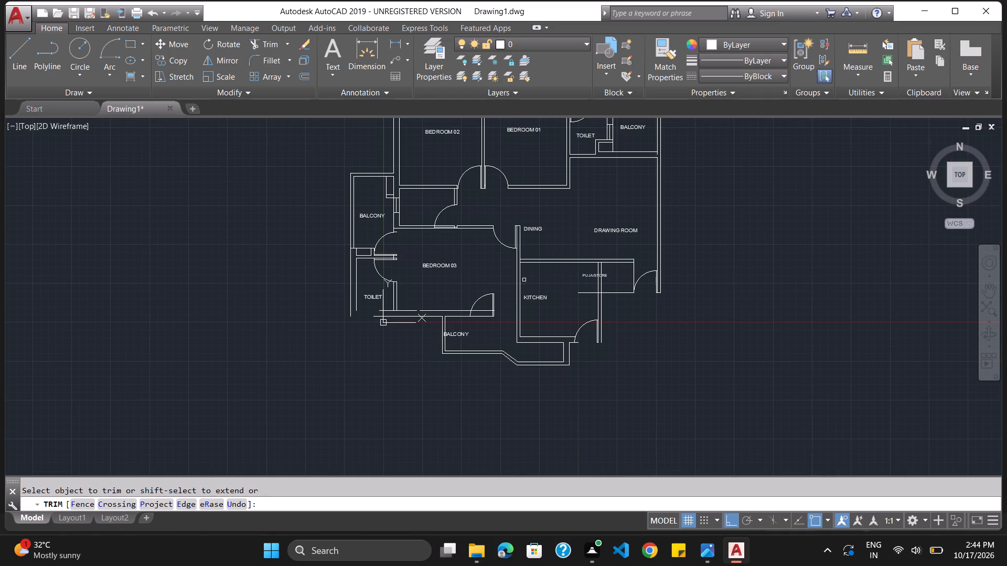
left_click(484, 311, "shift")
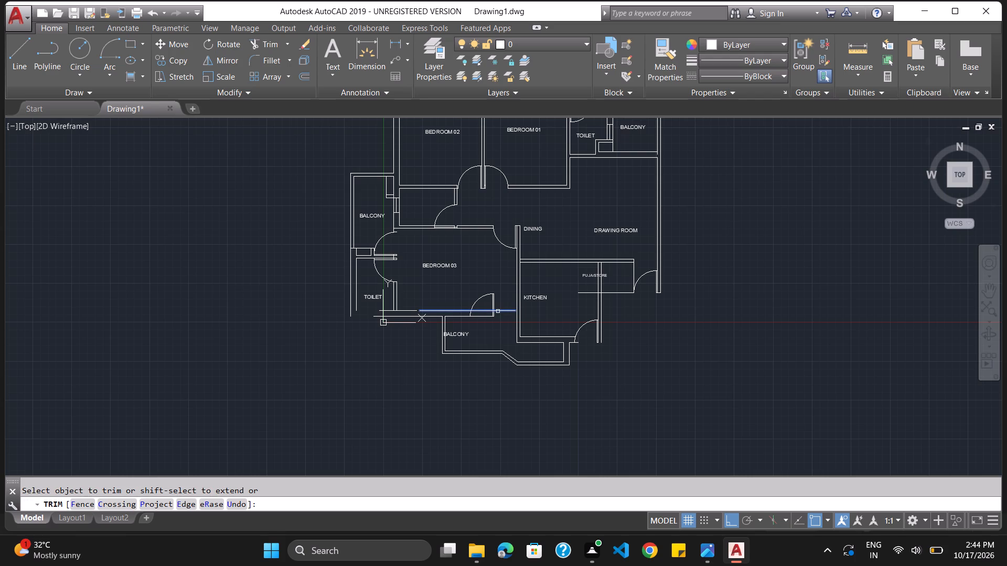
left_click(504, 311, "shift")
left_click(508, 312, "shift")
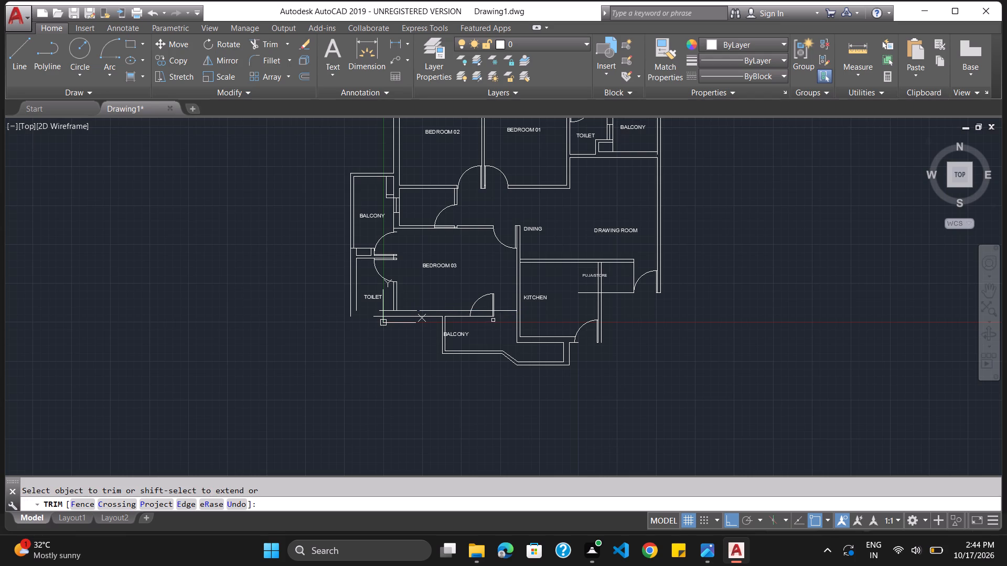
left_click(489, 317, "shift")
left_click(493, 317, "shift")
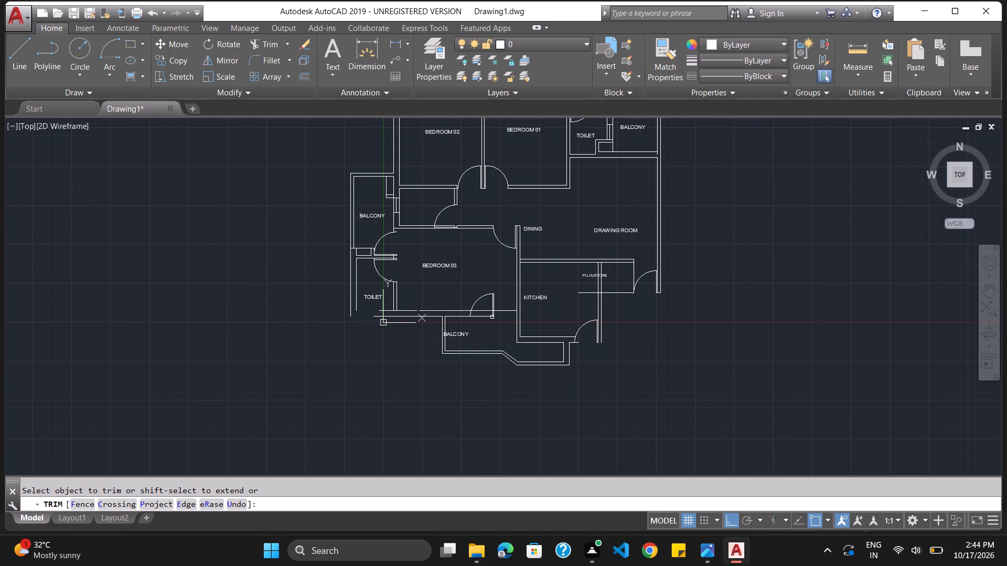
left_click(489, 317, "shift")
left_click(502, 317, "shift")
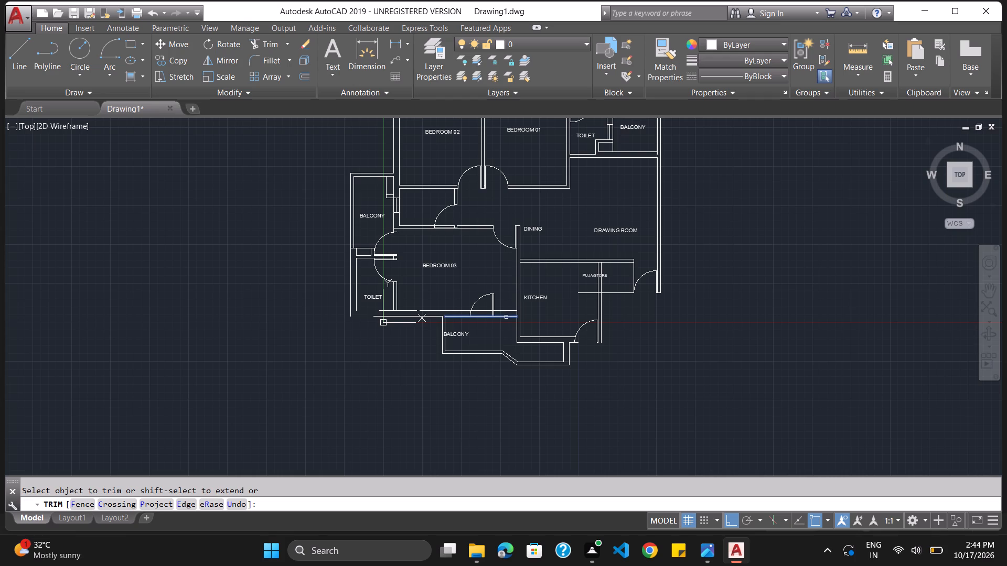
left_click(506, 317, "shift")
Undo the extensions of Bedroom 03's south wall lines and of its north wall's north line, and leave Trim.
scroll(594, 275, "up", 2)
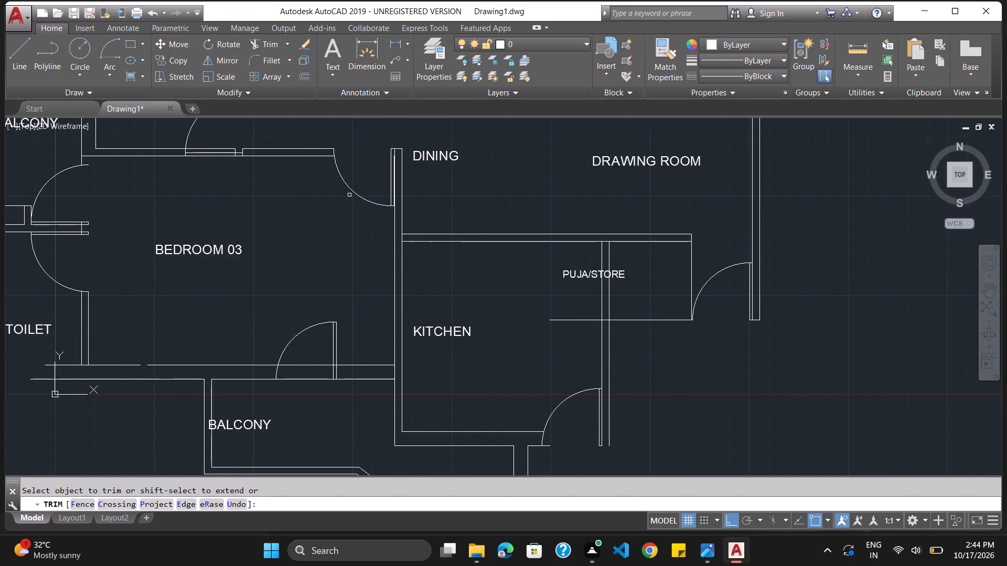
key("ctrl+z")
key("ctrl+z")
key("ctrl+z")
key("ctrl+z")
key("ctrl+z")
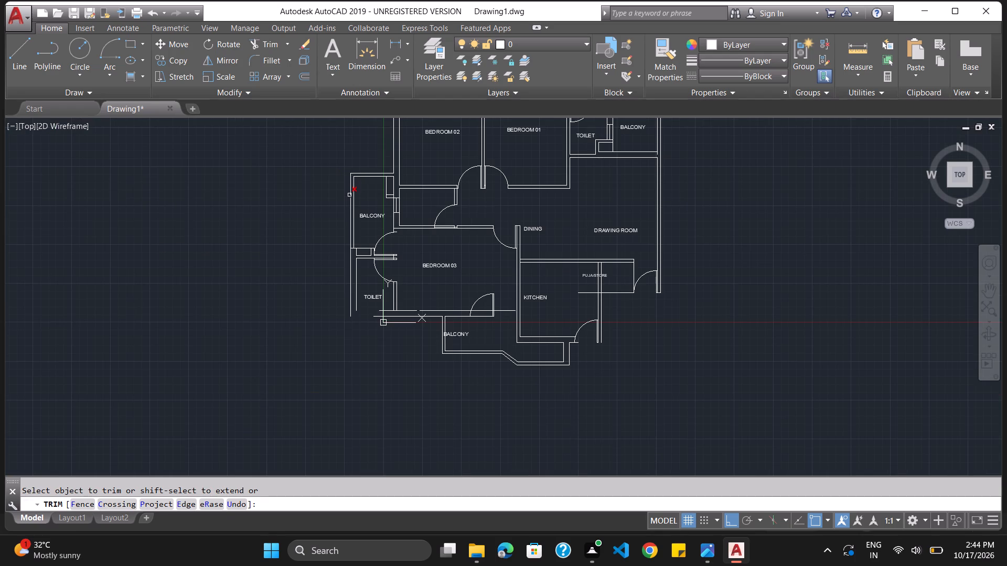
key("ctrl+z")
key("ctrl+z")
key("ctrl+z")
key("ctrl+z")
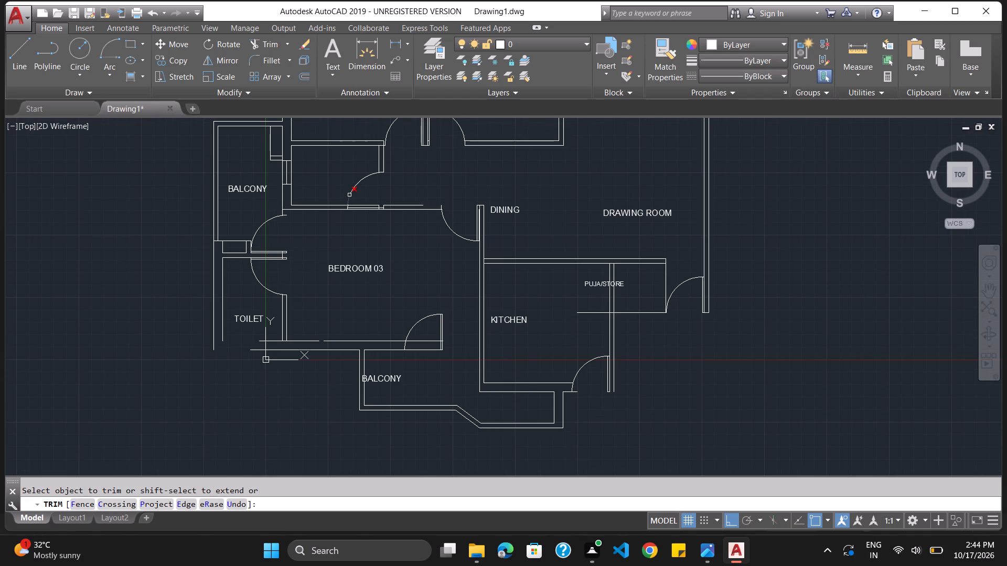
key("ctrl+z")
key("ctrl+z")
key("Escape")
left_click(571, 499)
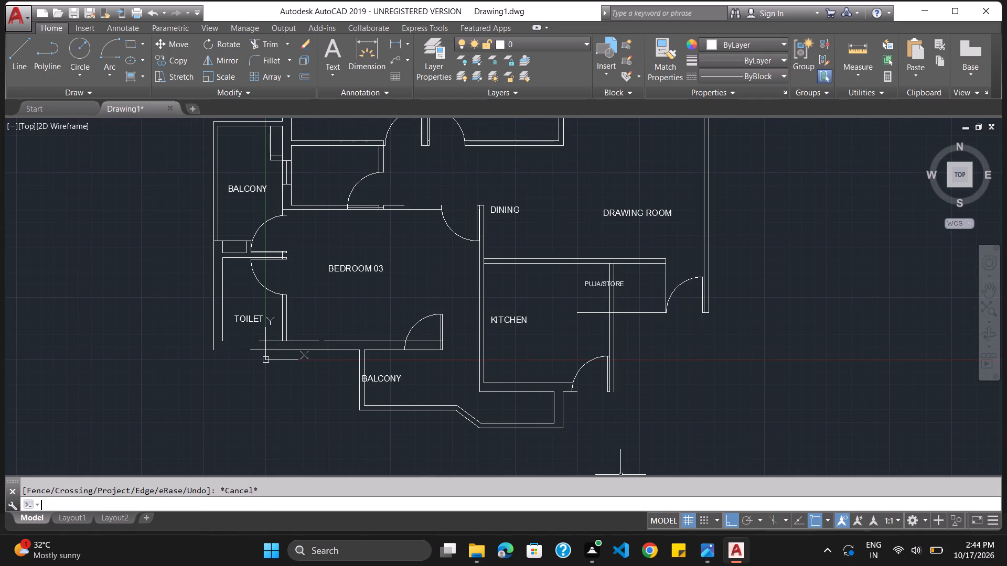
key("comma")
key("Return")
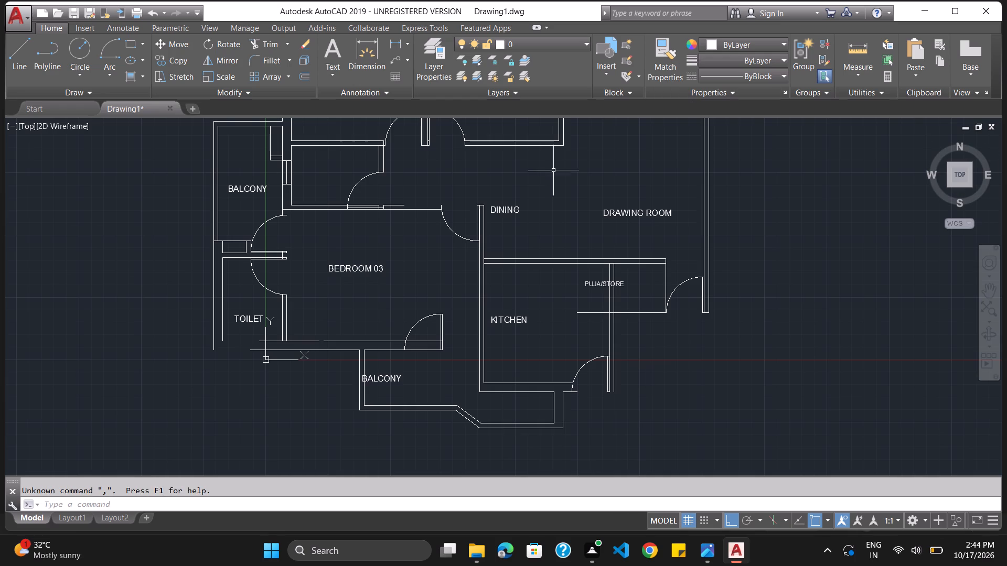
Move Bedroom 03's north door arc and leaf west so the arc meets the end of the north wall's north line.
left_click(440, 206)
scroll(484, 216, "up", 3)
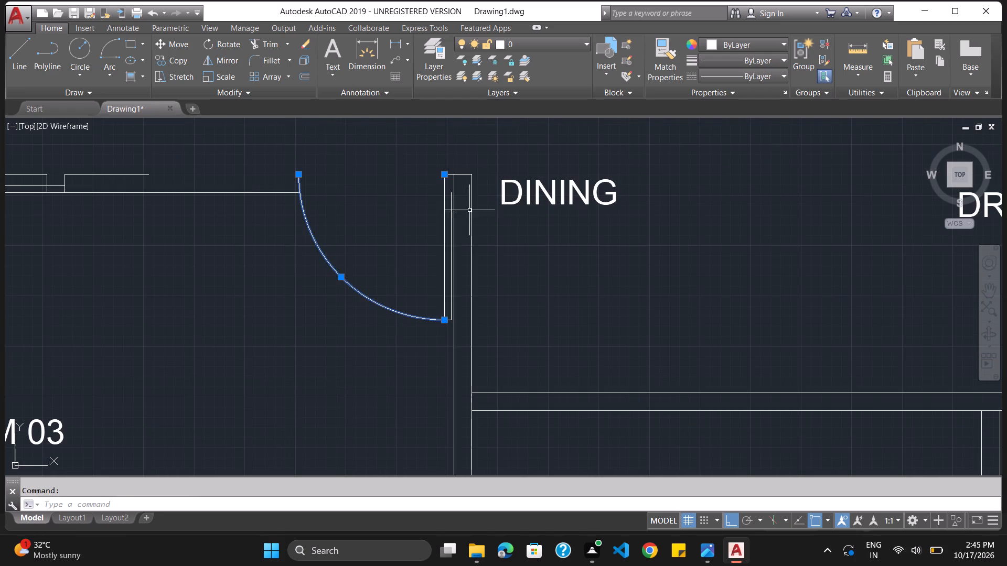
left_click(445, 198)
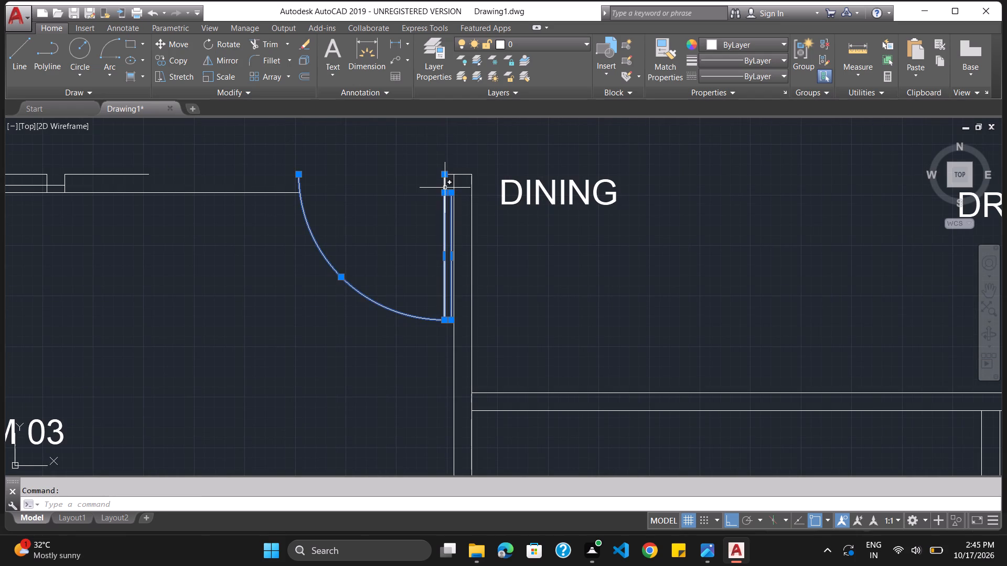
left_click(445, 187)
scroll(384, 186, "down", 3)
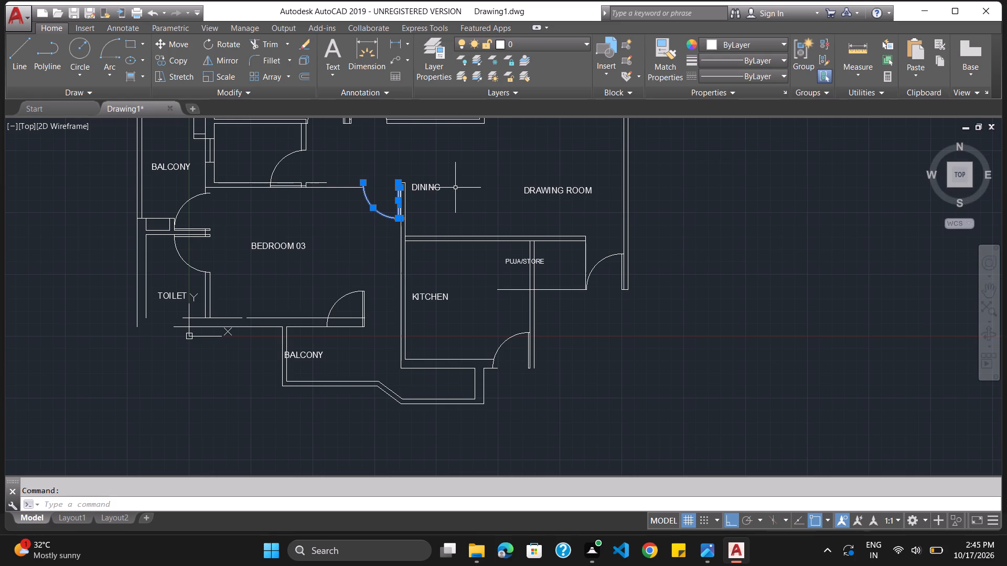
key("m")
key("Return")
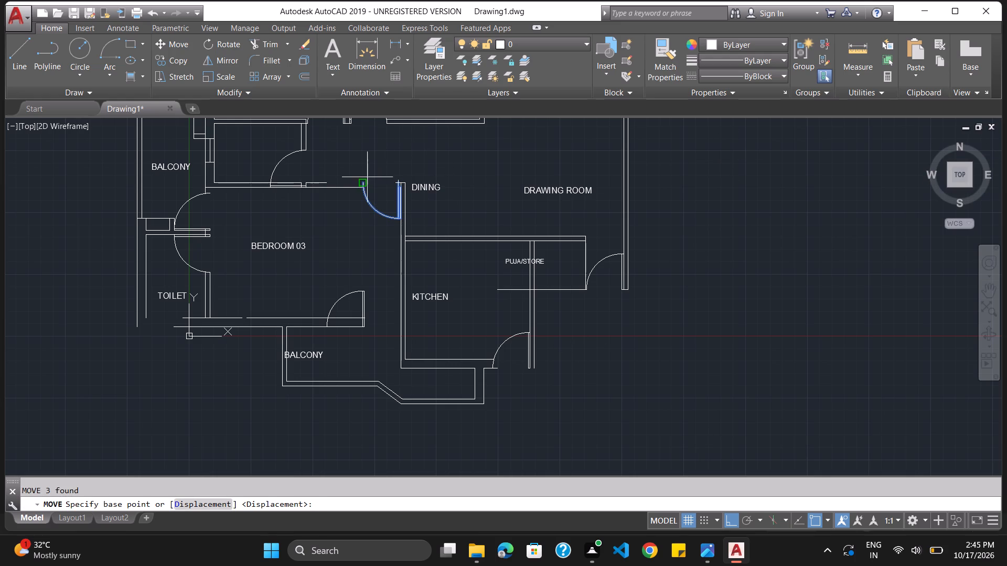
left_click(359, 183)
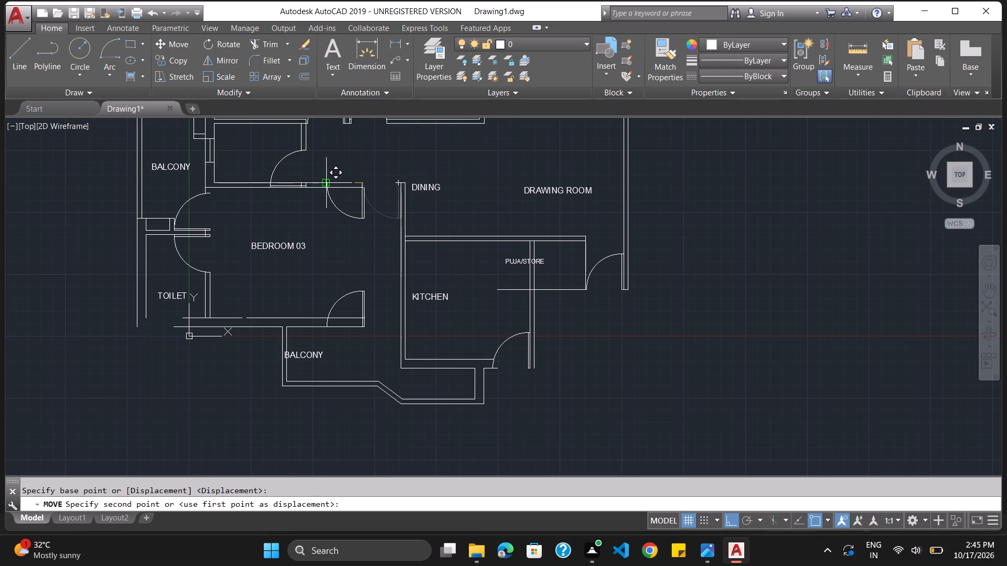
left_click(327, 182)
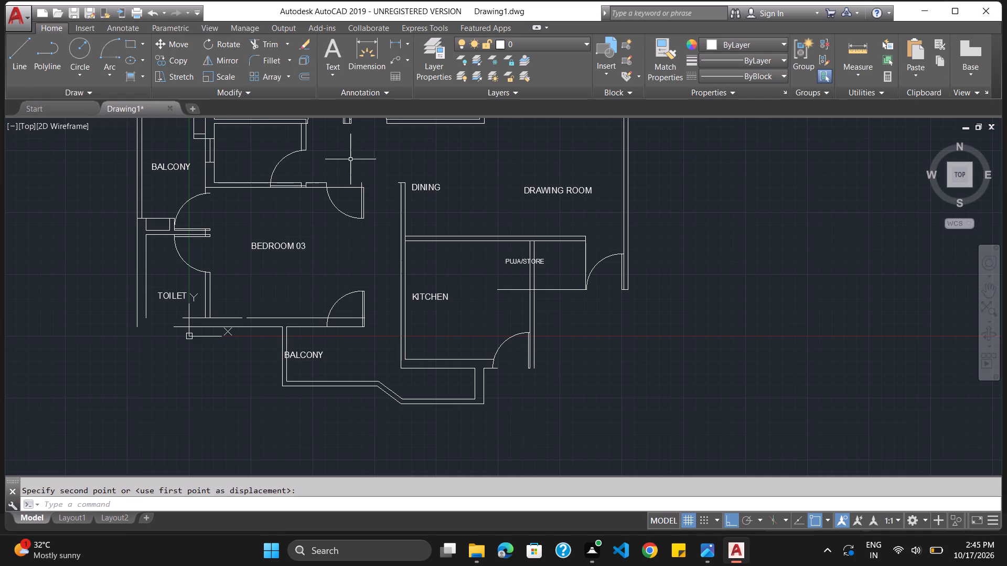
key("Escape")
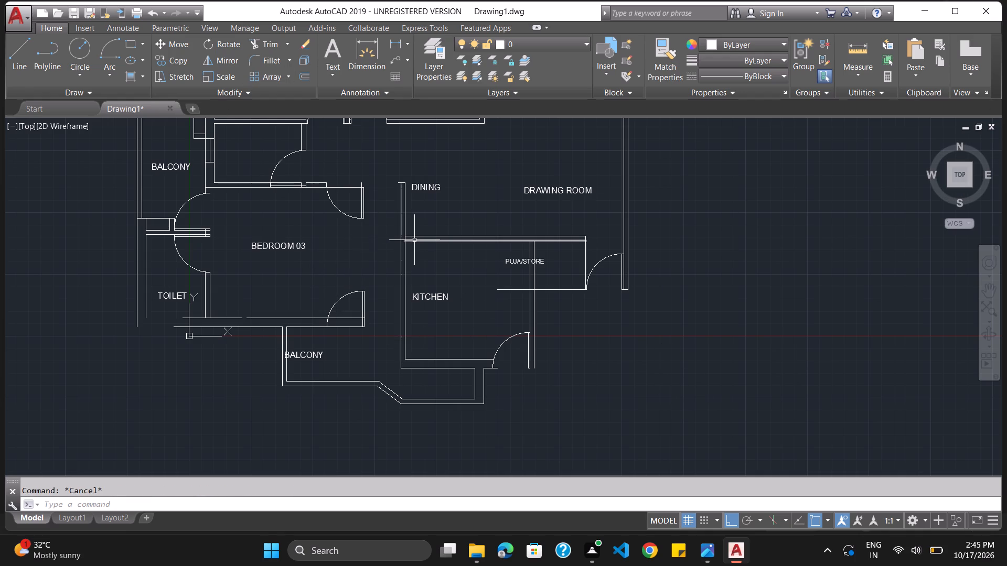
Extend the north line of the kitchen's north wall west to the west line of the kitchen's west wall using Trim.
type("TRIM")
key("Return")
key("Return")
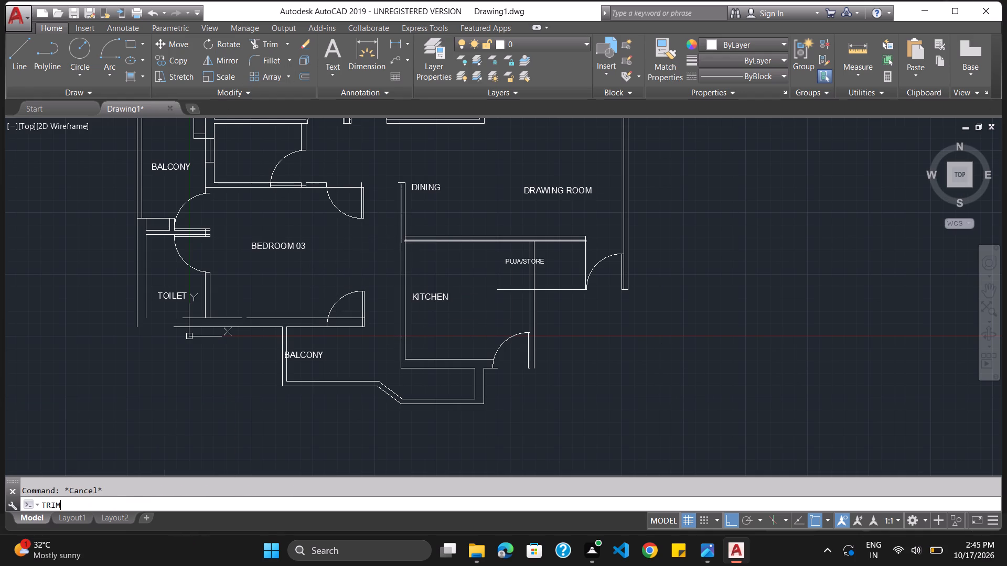
left_click(412, 236, "shift")
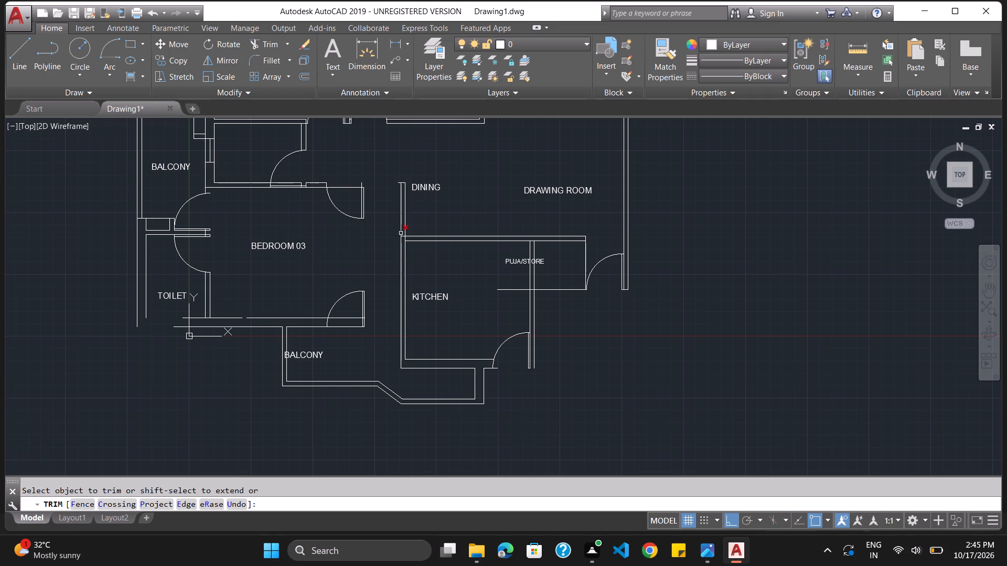
scroll(393, 215, "up", 2)
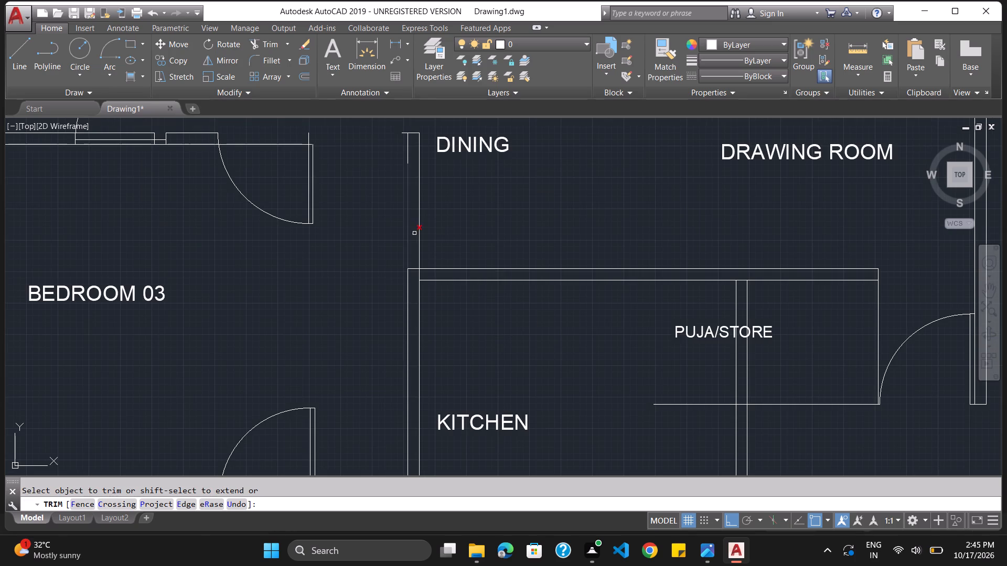
key("Escape")
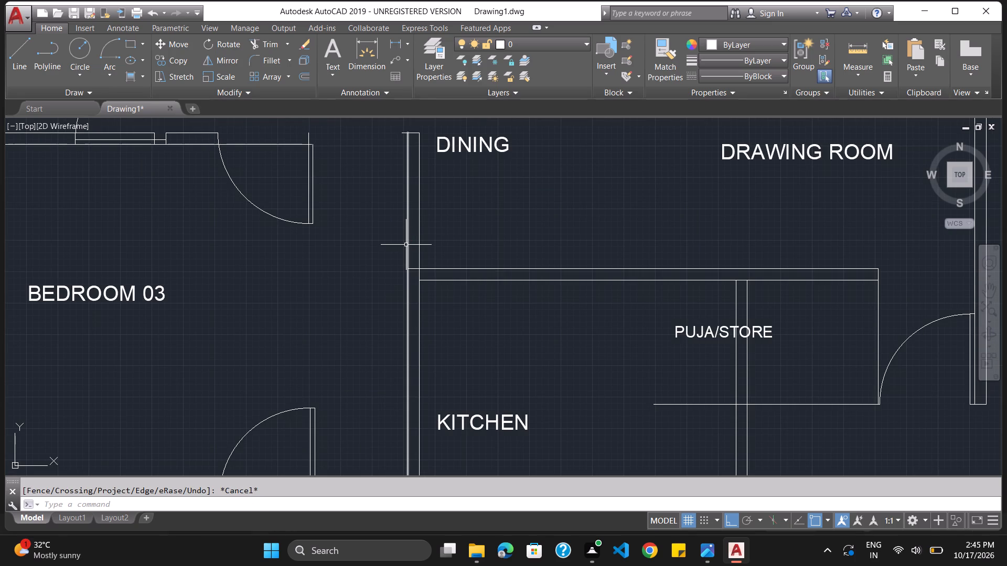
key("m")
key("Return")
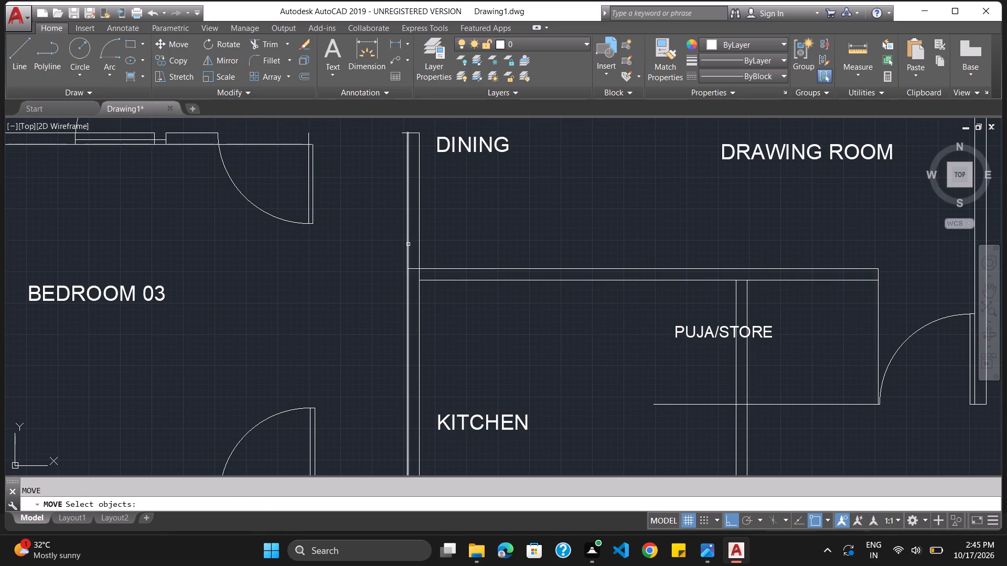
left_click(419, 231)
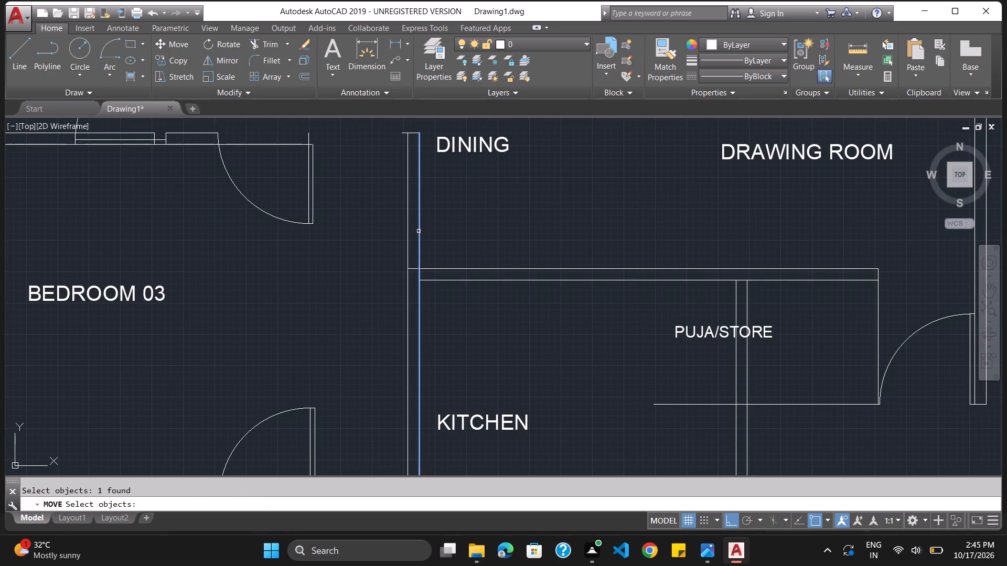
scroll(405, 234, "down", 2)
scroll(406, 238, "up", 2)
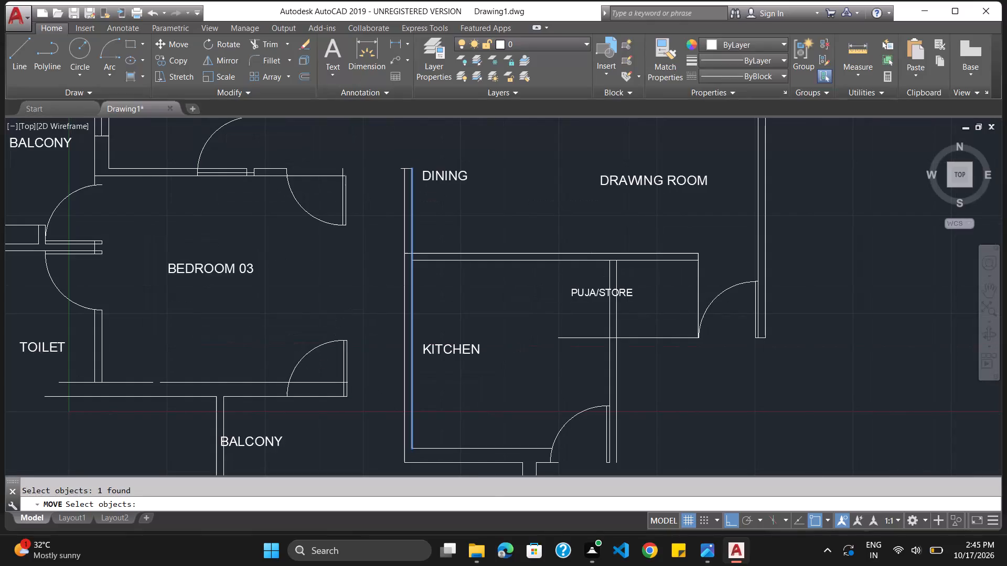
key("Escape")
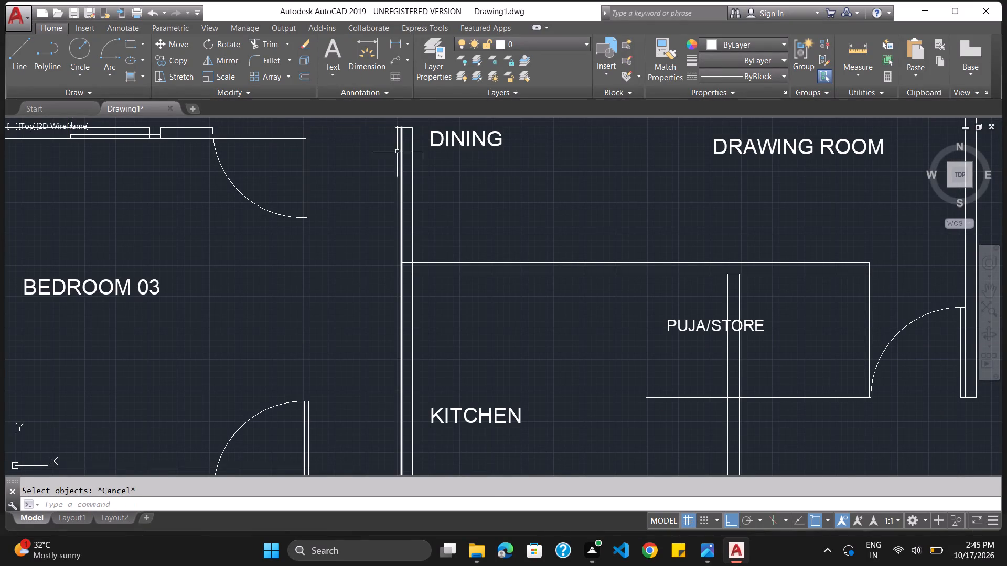
Trim away both lines of the kitchen's west wall between the kitchen's north wall and Dining.
scroll(413, 175, "down", 2)
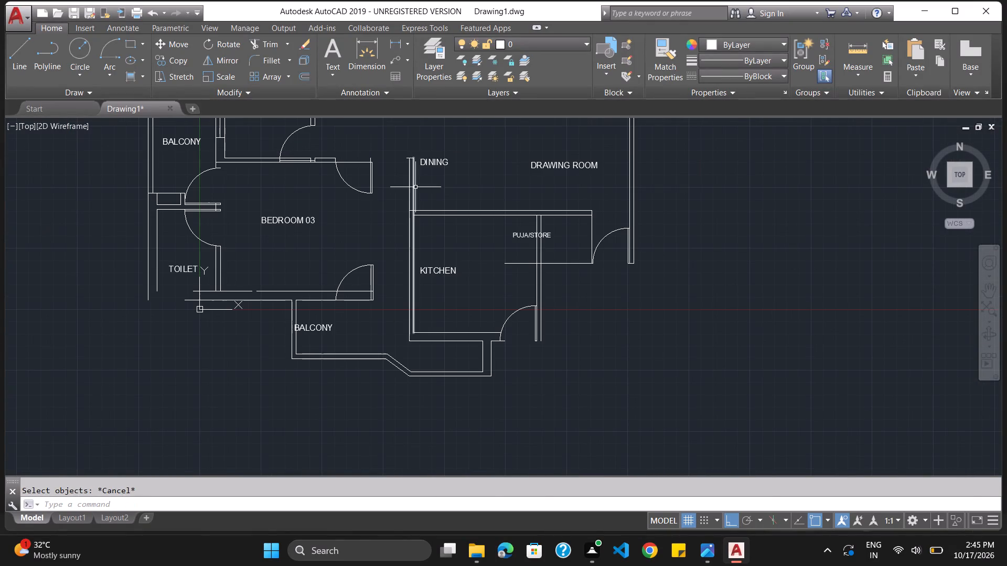
scroll(425, 223, "up", 2)
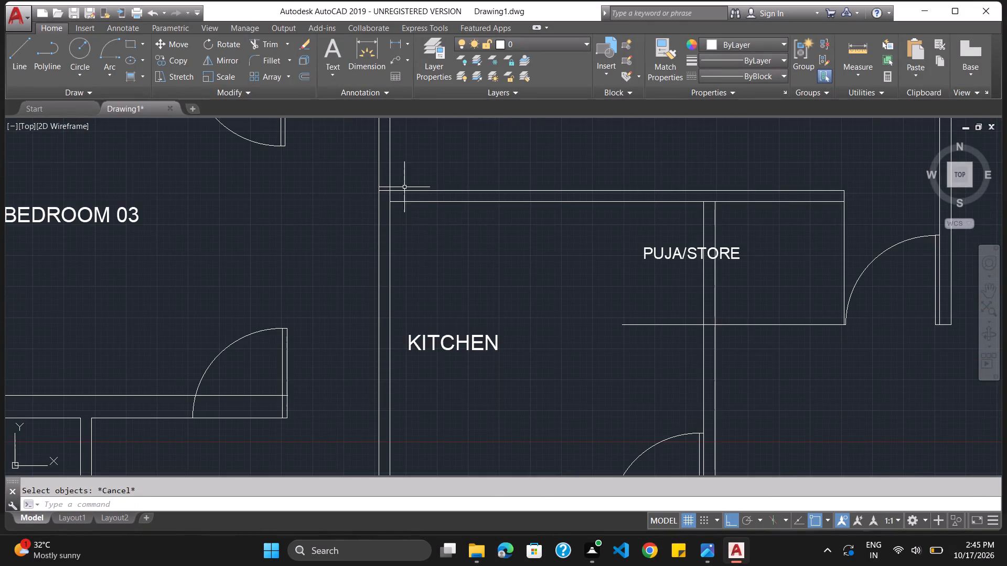
scroll(392, 162, "down", 2)
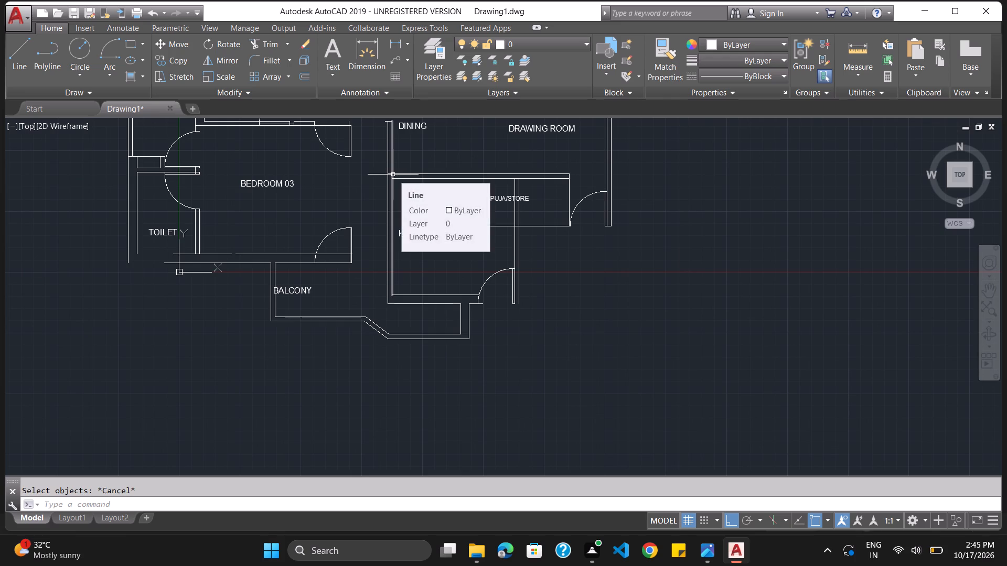
key("t")
type("RIM")
key("Return")
key("Return")
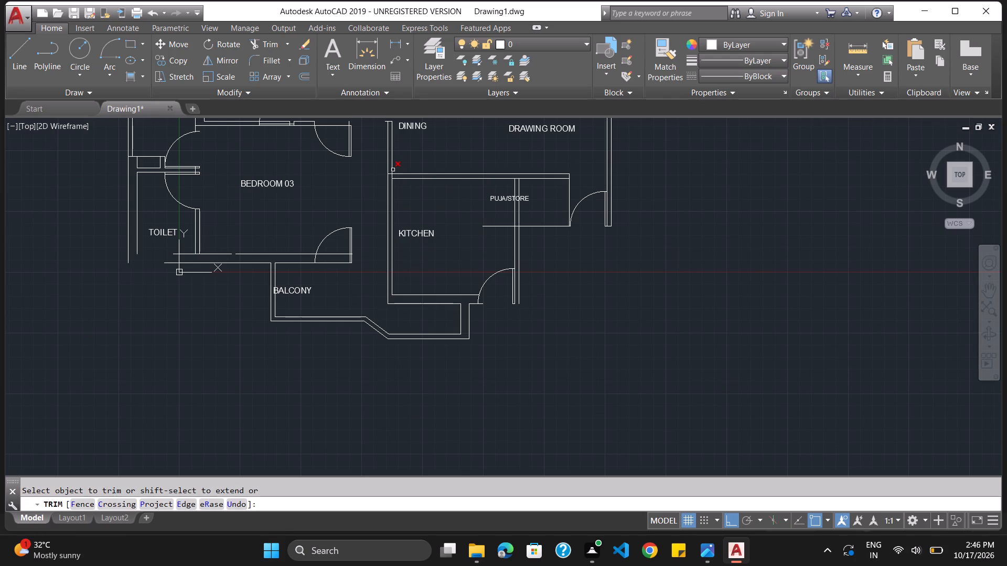
left_click(393, 170)
left_click(392, 158)
left_click(392, 150)
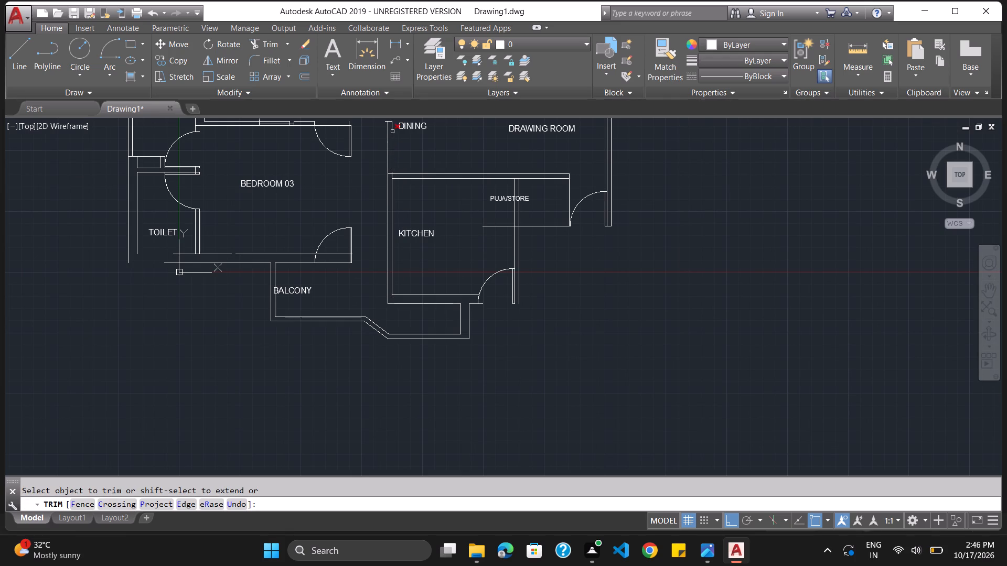
left_click(392, 132)
left_click(392, 122)
left_click(387, 121)
left_click(388, 130)
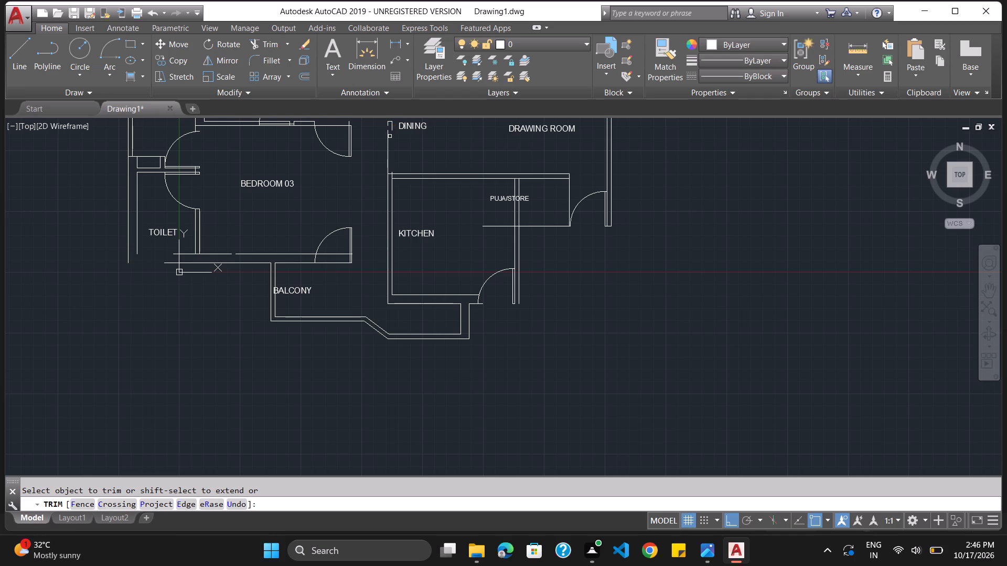
left_click(389, 143)
left_click(386, 156)
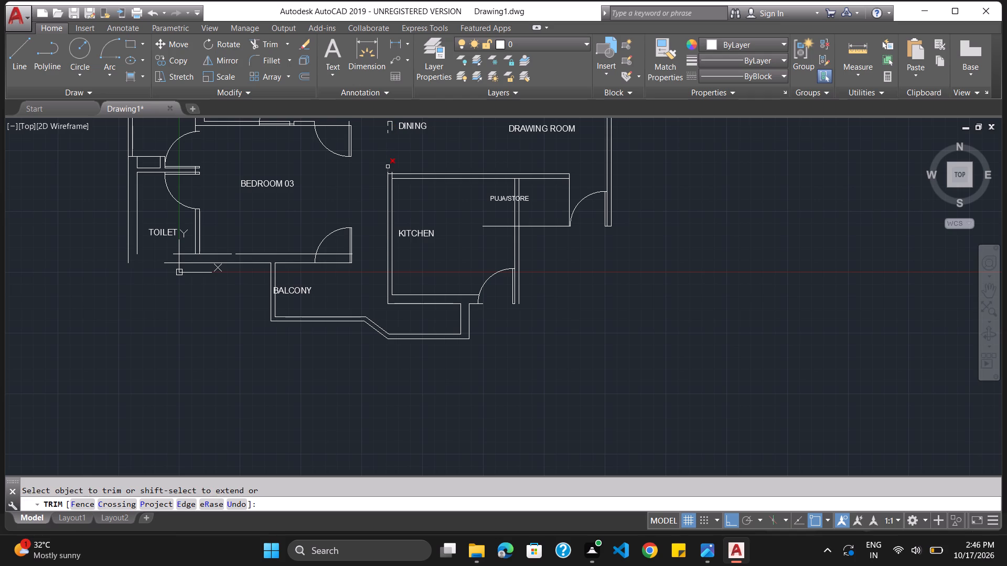
left_click(388, 167)
Trim the leftover wall stubs at the kitchen's northwest corner to leave clean inner and outer corners.
scroll(389, 168, "up", 3)
left_click(374, 188)
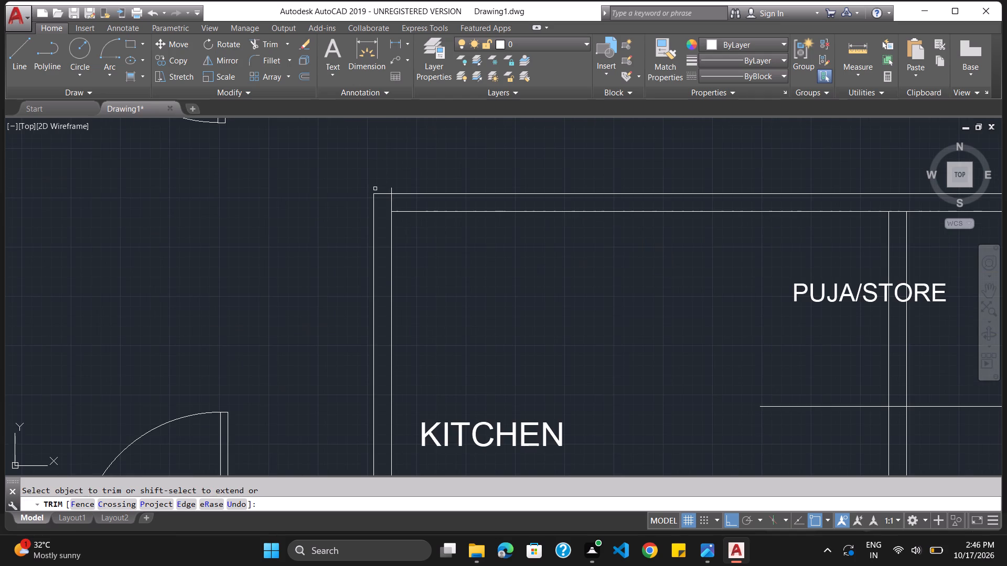
left_click(392, 188)
scroll(395, 182, "down", 3)
scroll(401, 192, "up", 1)
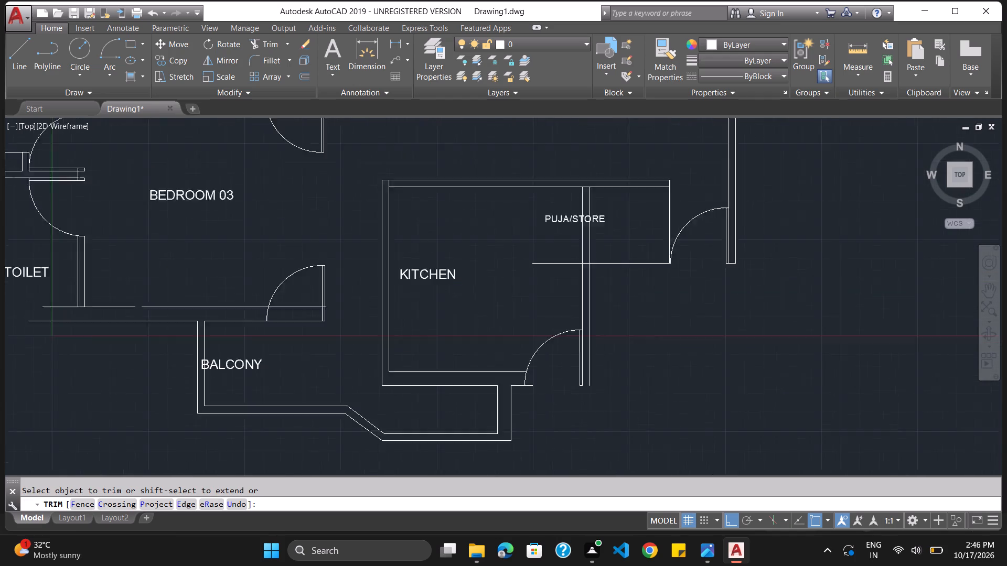
scroll(401, 192, "up", 2)
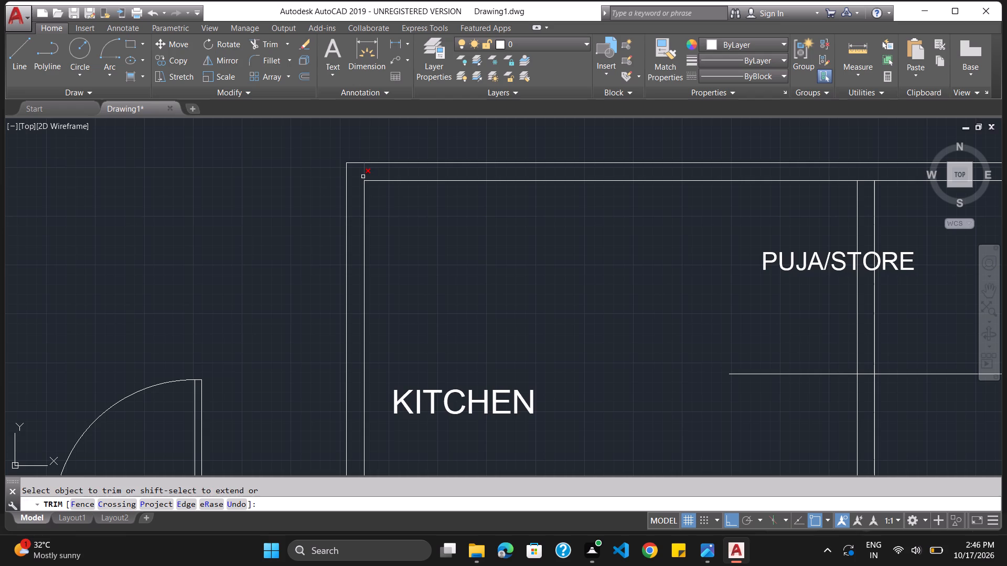
left_click(363, 177)
scroll(353, 172, "down", 4)
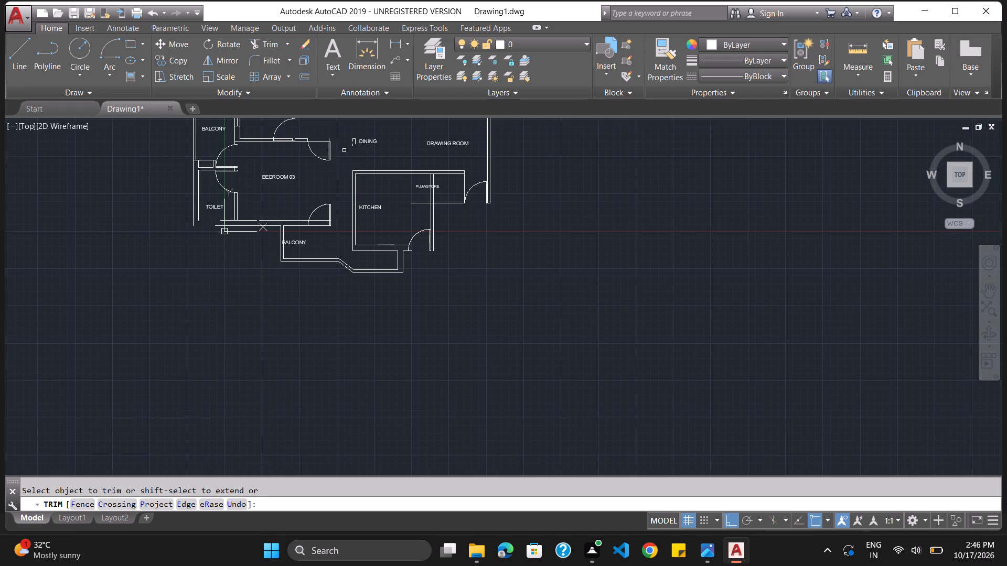
Trim the south line of Bedroom 03's north wall across the door opening, and try trimming the leftover piece beside Dining.
scroll(329, 144, "up", 2)
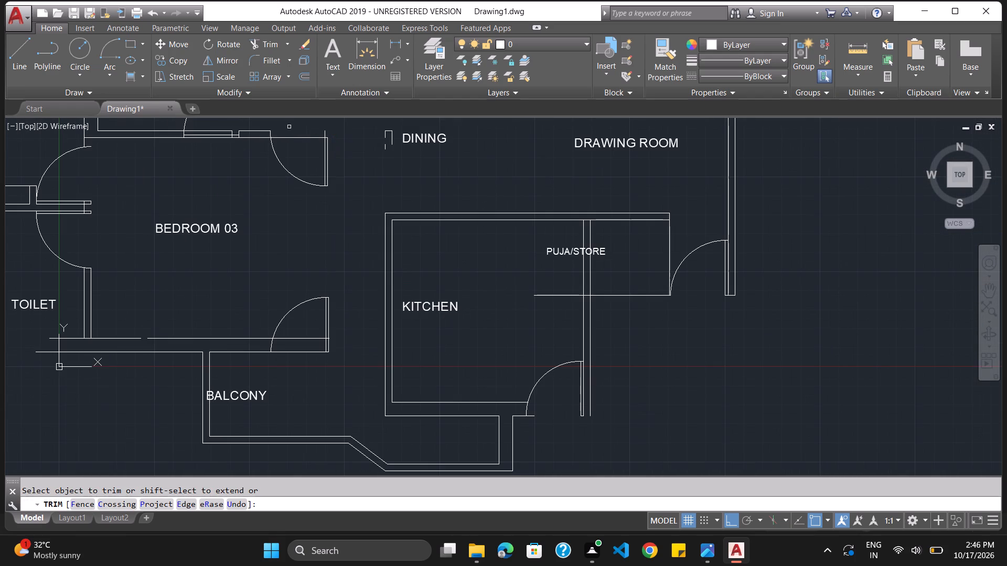
left_click(281, 138)
left_click(298, 138)
scroll(384, 145, "down", 1)
left_click(384, 144)
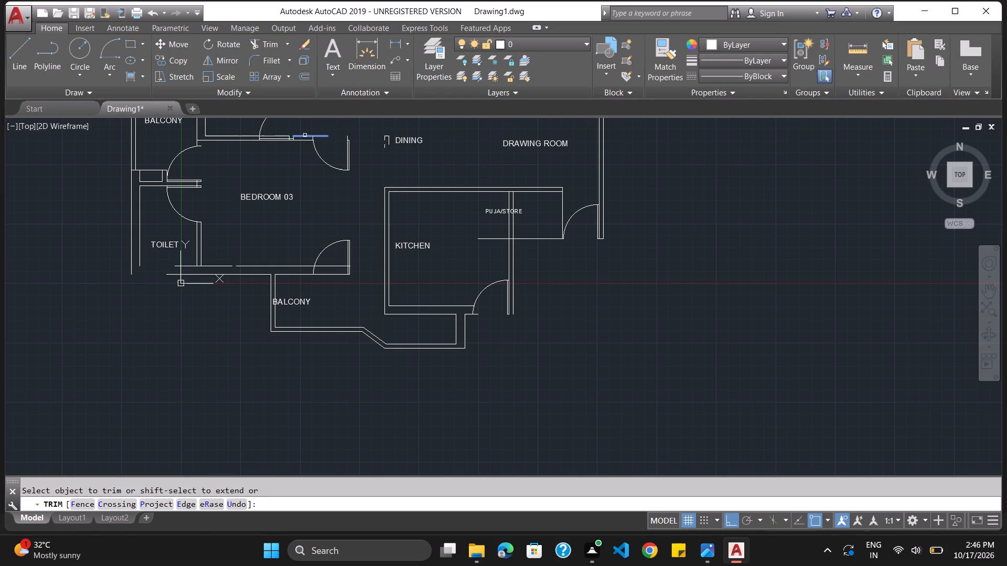
Extend the north line of Bedroom 03's north wall east over the door opening, and the door leaf's line north to meet it.
left_click(305, 135, "shift")
left_click(321, 137, "shift")
left_click(329, 137, "shift")
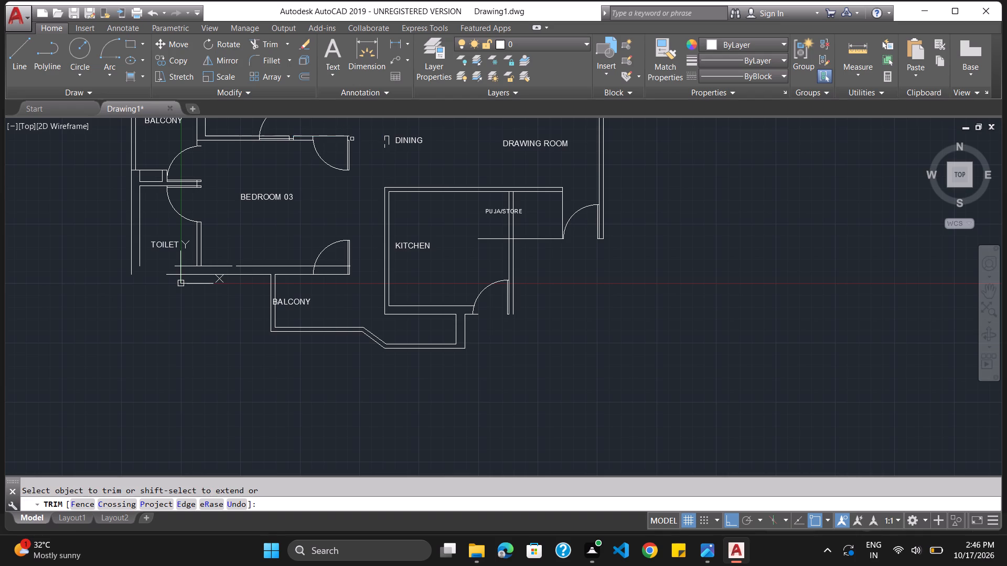
left_click(350, 147, "shift")
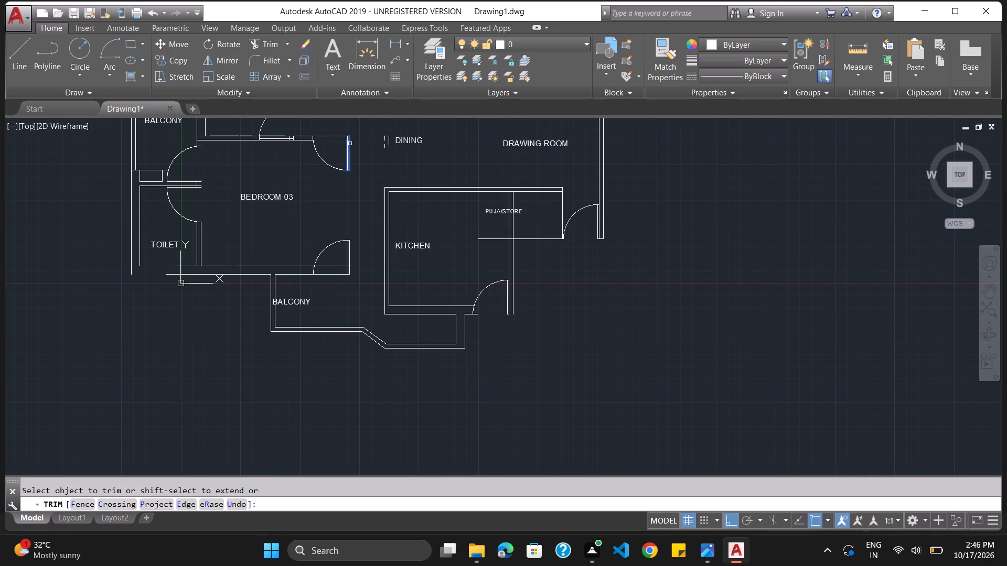
left_click(350, 144, "shift")
Extend the north line of the kitchen's north wall west until it lines up with Bedroom 03's doors.
left_click(394, 188, "shift")
Draw a vertical line about 1'-5 5/8" long from the end of Bedroom 03's north door leaf south to the kitchen's extended north line.
scroll(361, 173, "up", 3)
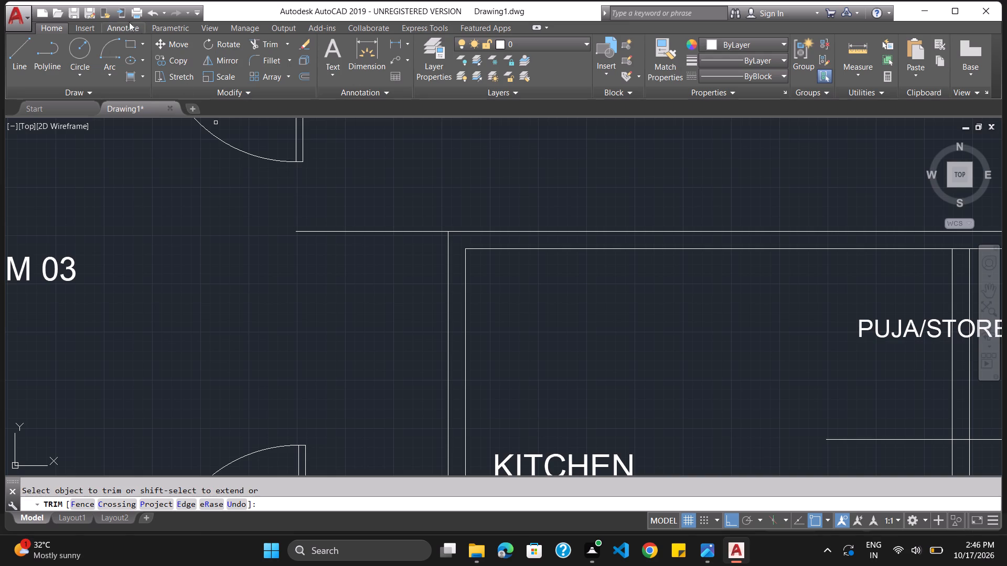
left_click(12, 56)
left_click(304, 161, "shift")
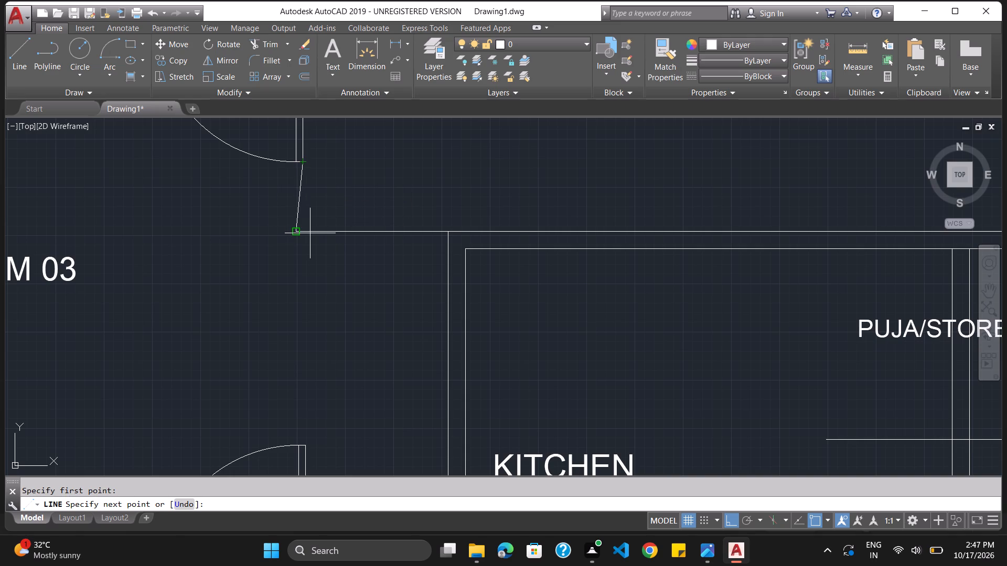
left_click(817, 519)
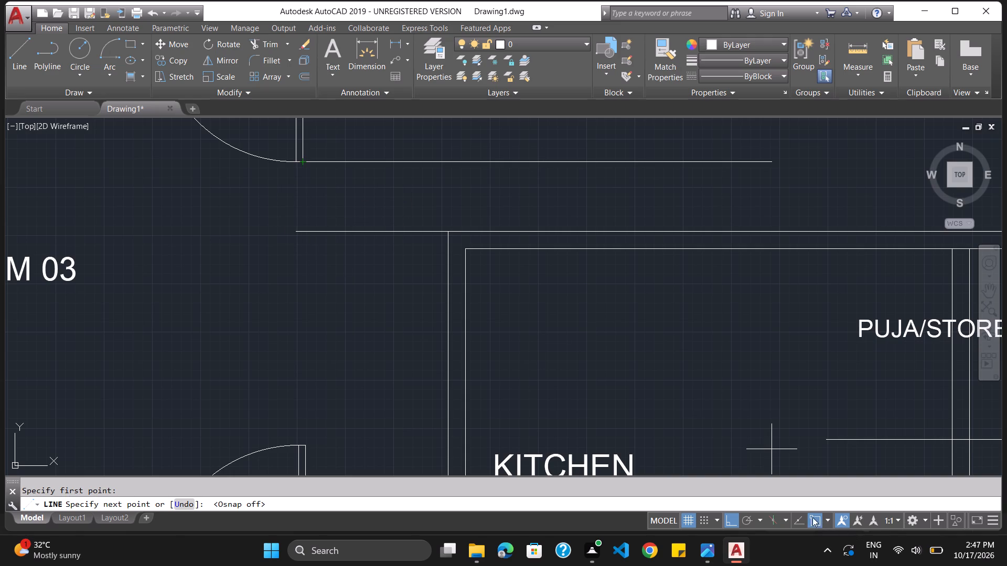
left_click(322, 232)
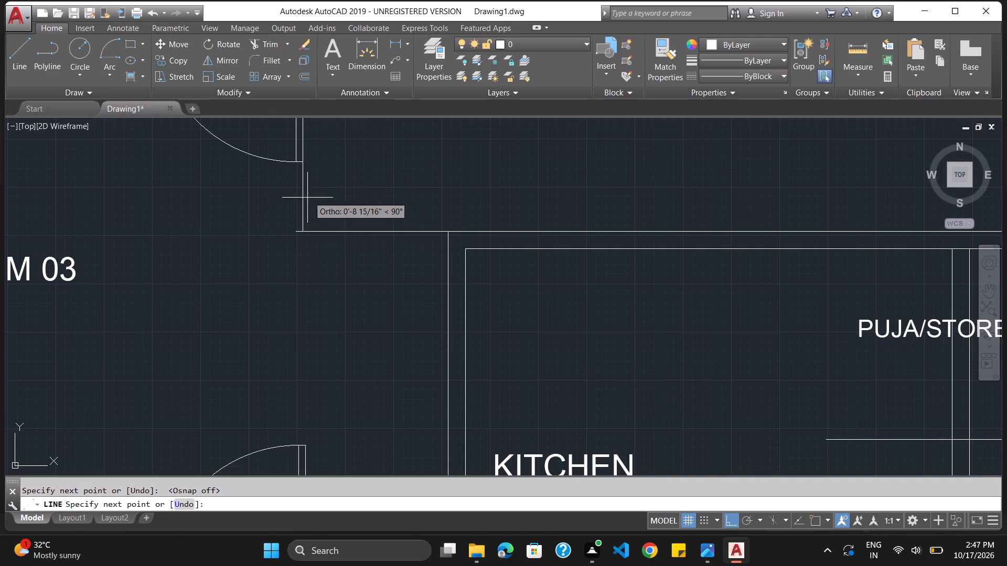
key("Escape")
Trim the stub of the kitchen's extended north line that sticks out west of the new vertical line.
type("TR")
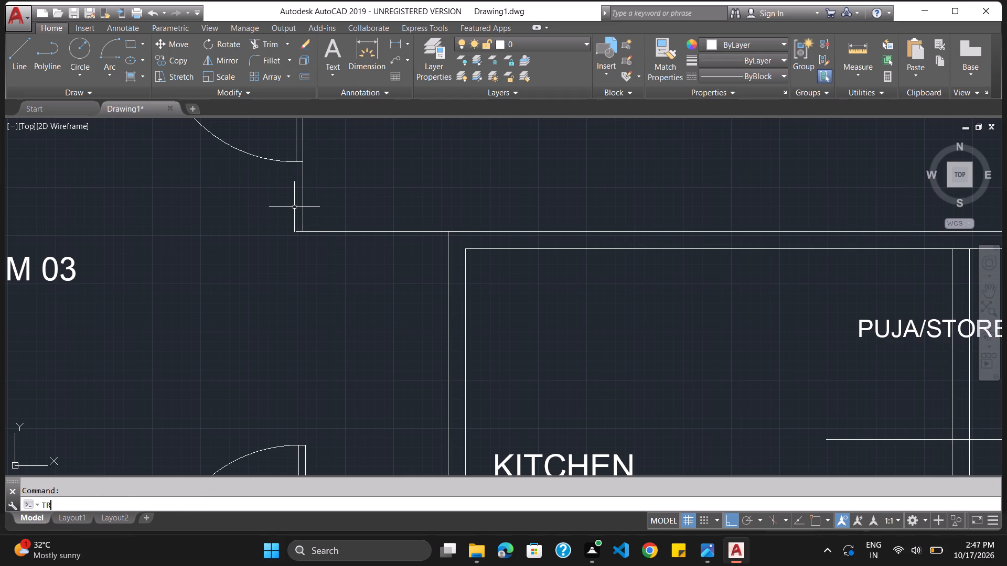
type("IM")
key("Return")
key("Return")
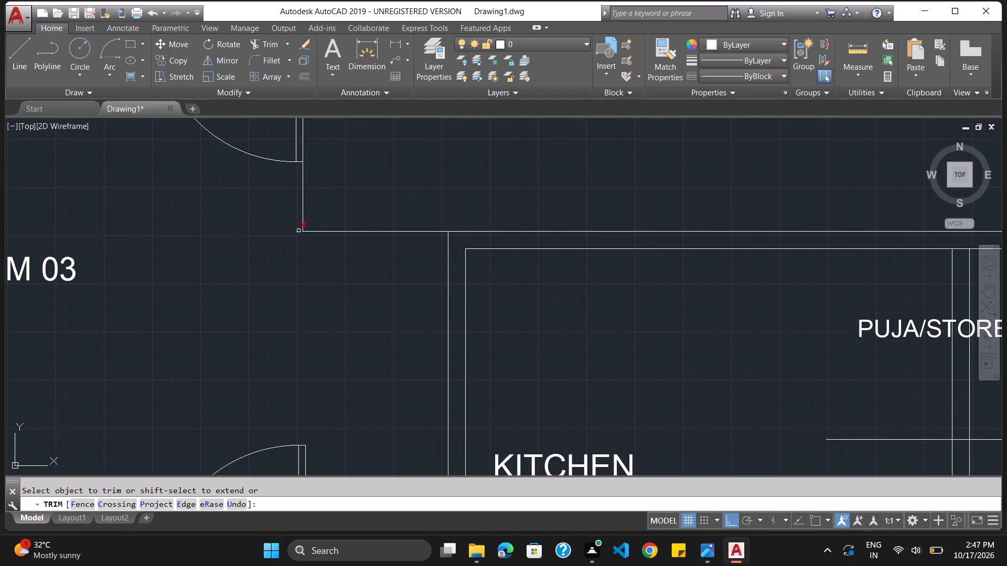
left_click(298, 231)
Extend the new vertical line and the kitchen north wall's south line until they meet, and trim the north line back to the kitchen corner.
scroll(304, 197, "down", 3)
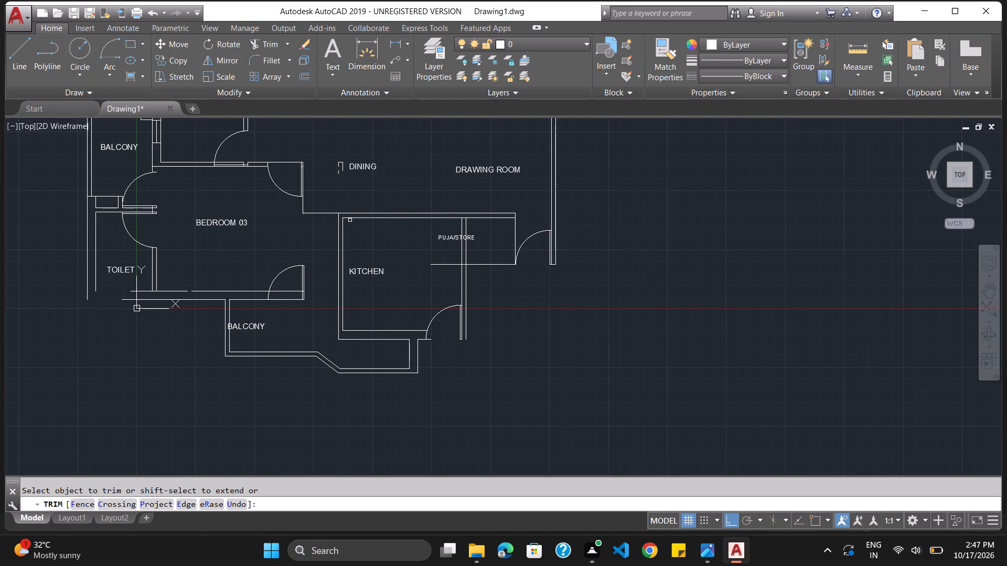
left_click(350, 219, "shift")
left_click(345, 218, "shift")
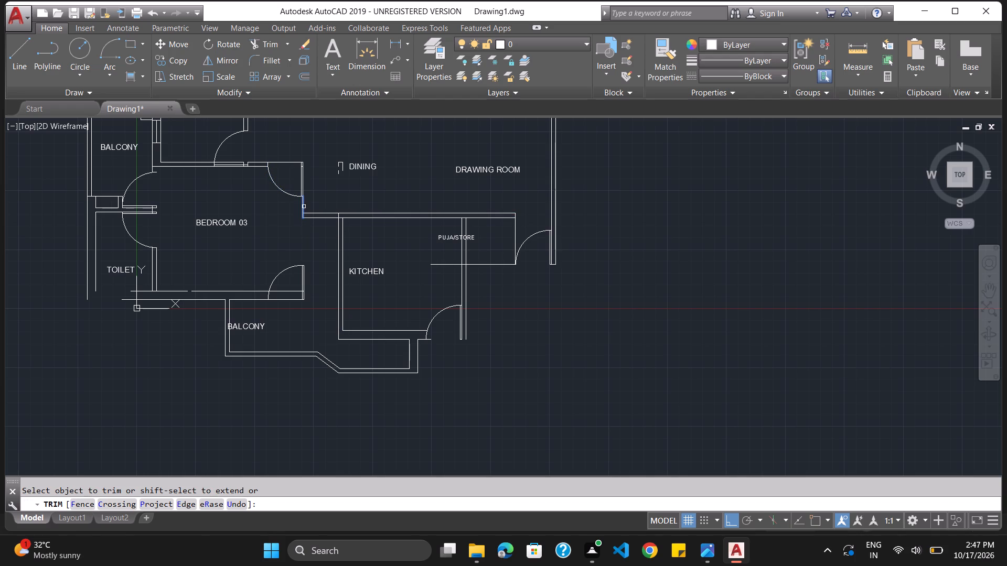
left_click(304, 206, "shift")
left_click(310, 214)
Trim the outer line of the kitchen's west wall between the two lines of its north wall.
scroll(339, 216, "up", 4)
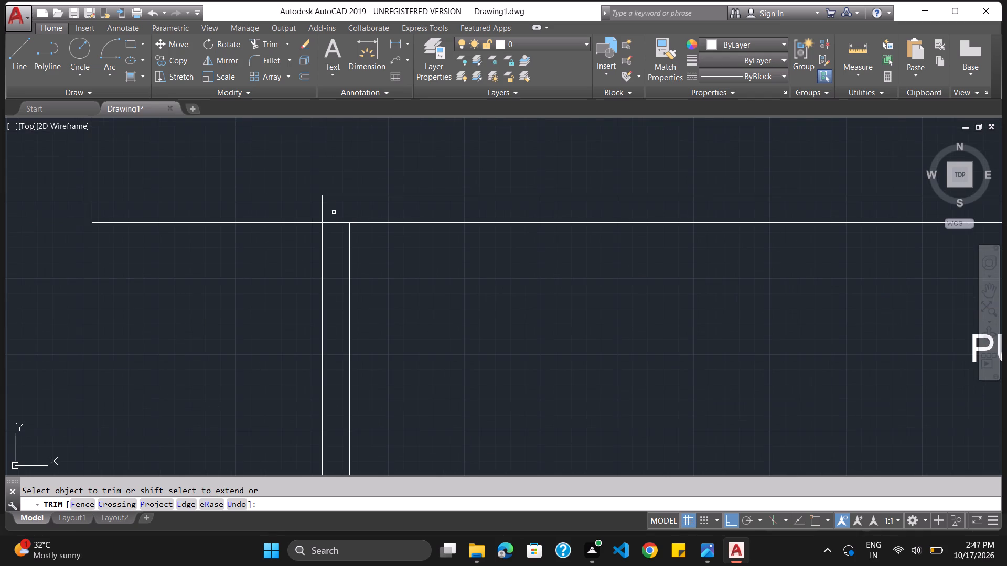
left_click(323, 210)
scroll(254, 178, "up", 2)
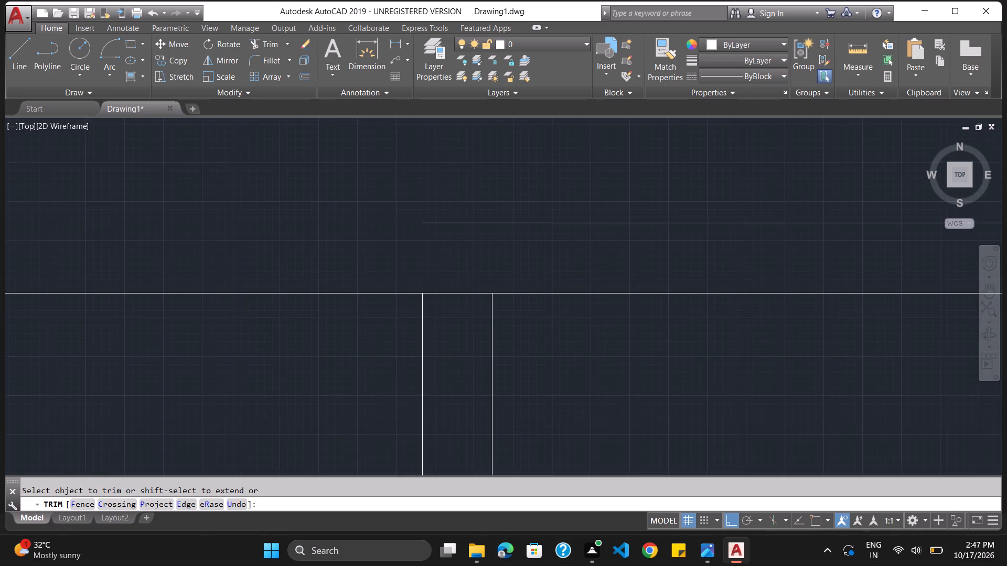
Erase the leftover short line pieces beside the DINING label.
scroll(254, 179, "down", 6)
scroll(198, 138, "down", 3)
scroll(192, 126, "up", 1)
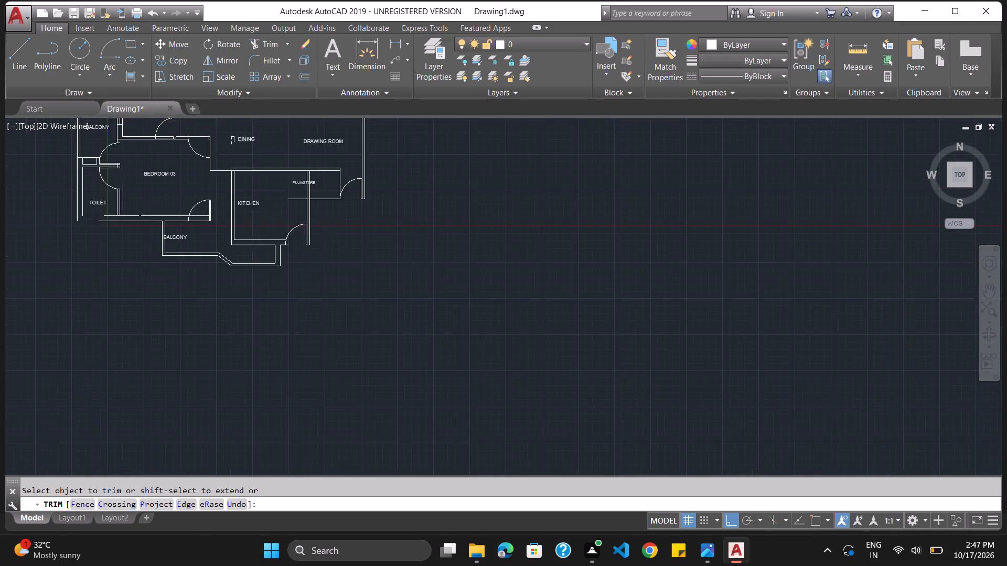
scroll(192, 126, "up", 2)
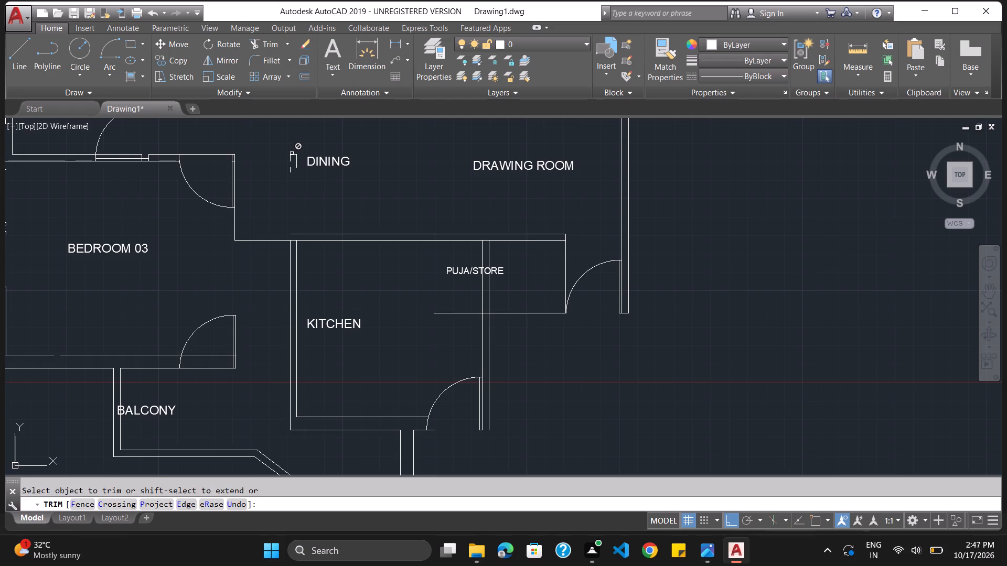
key("Escape")
left_click_drag(286, 150, 301, 153)
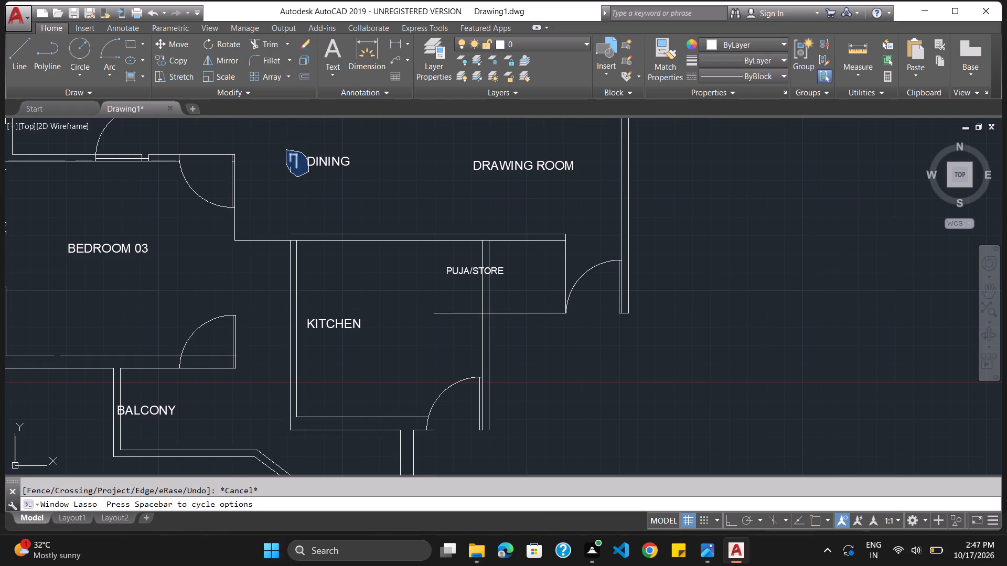
key("Delete")
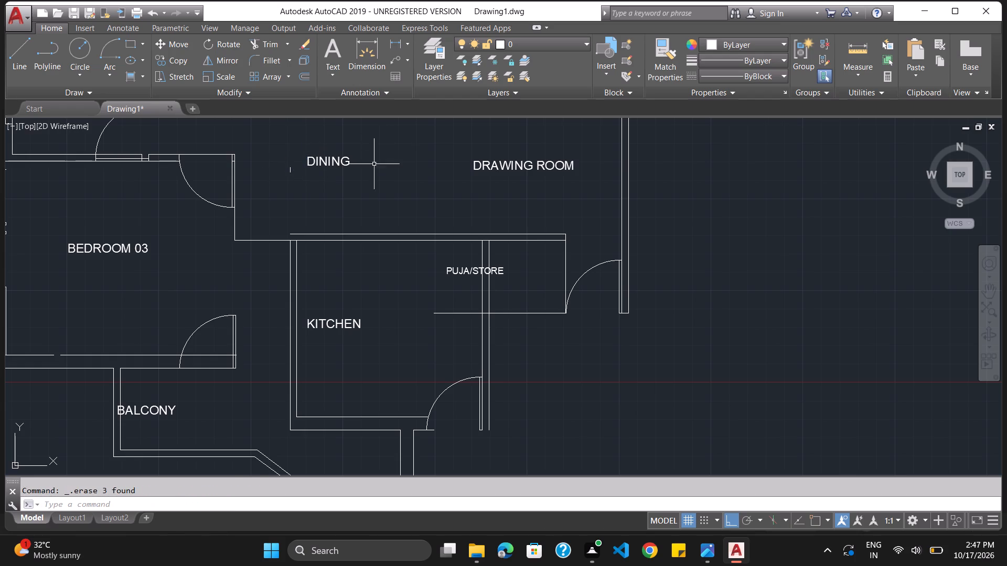
left_click(290, 170)
key("Delete")
Offset the short vertical line below Bedroom 03's north door 4.5" to the east.
left_click(235, 508)
key("o")
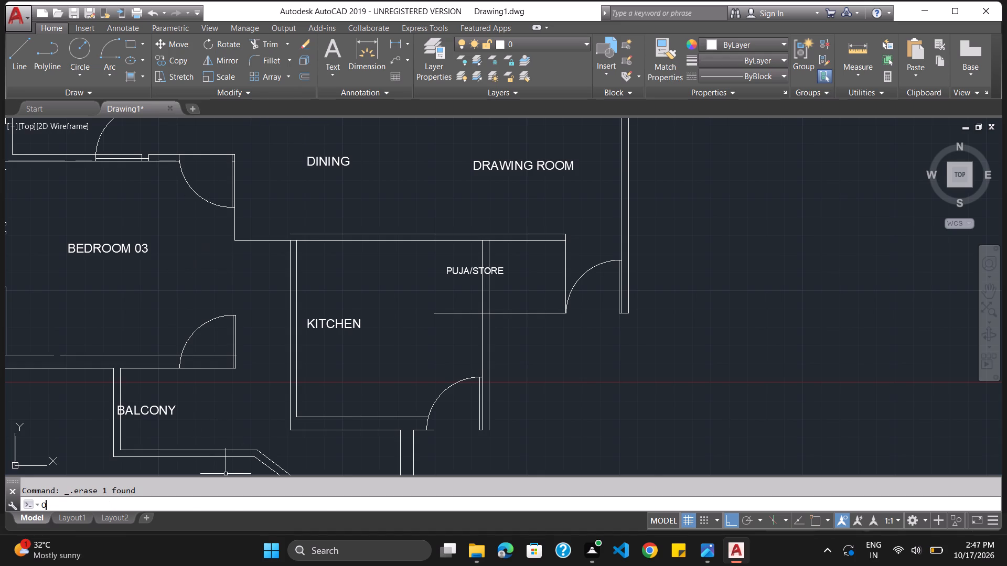
key("Return")
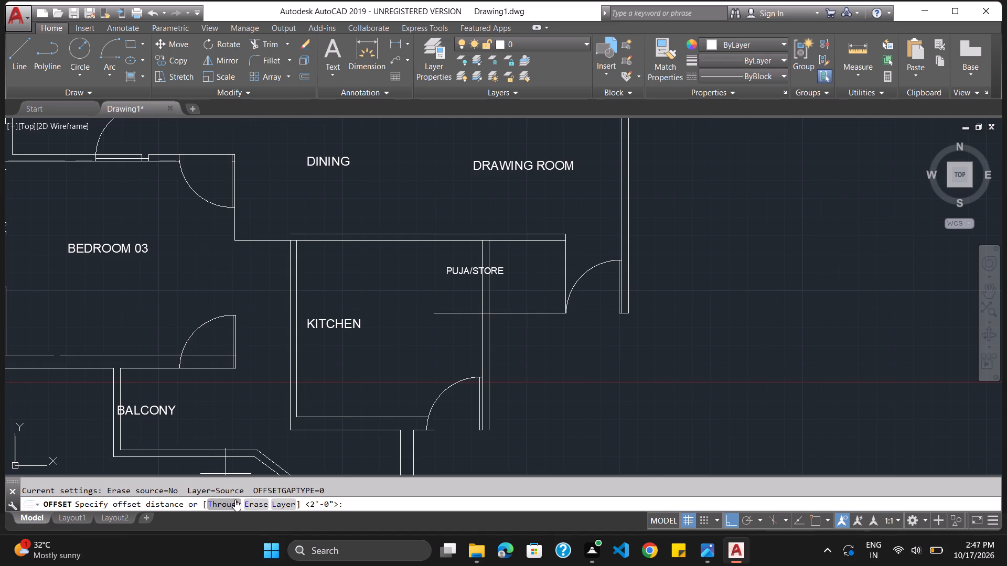
type("4.5")
key("shift+quotedbl")
key("Return")
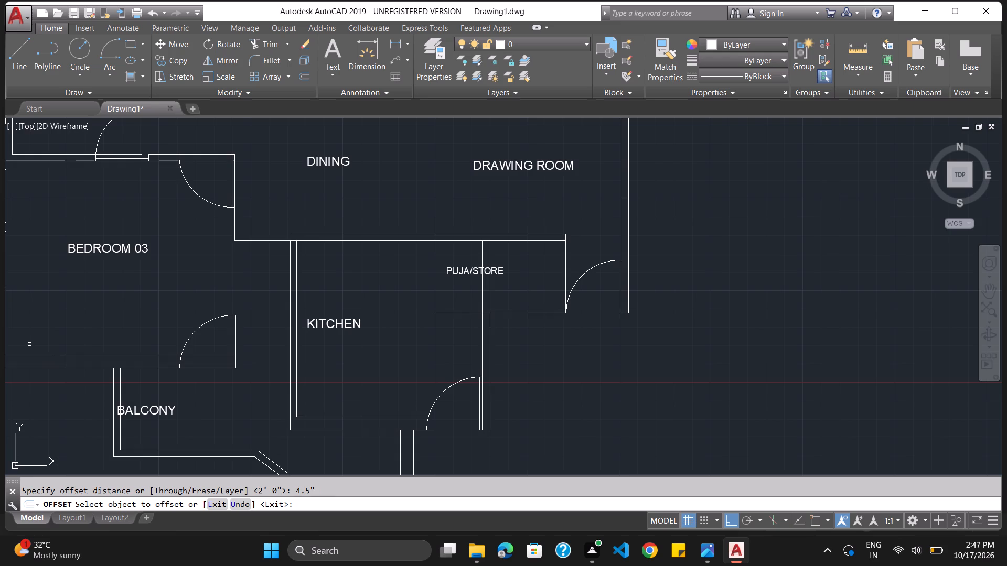
left_click(235, 228)
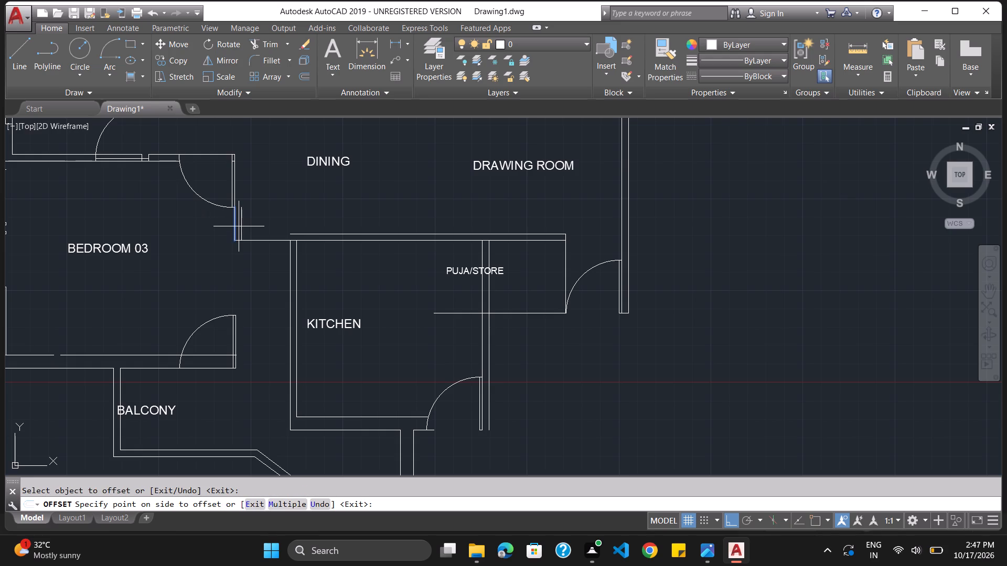
left_click(243, 224)
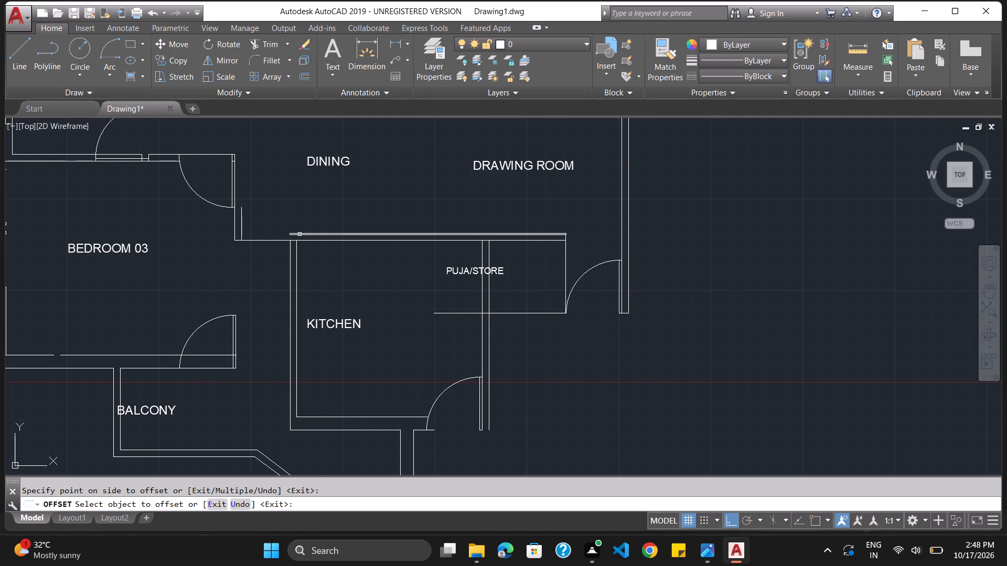
key("Escape")
Extend the kitchen's north line west to the offset line, and join the offset line with the north line of Bedroom 03's north wall.
type("TRIM")
key("Return")
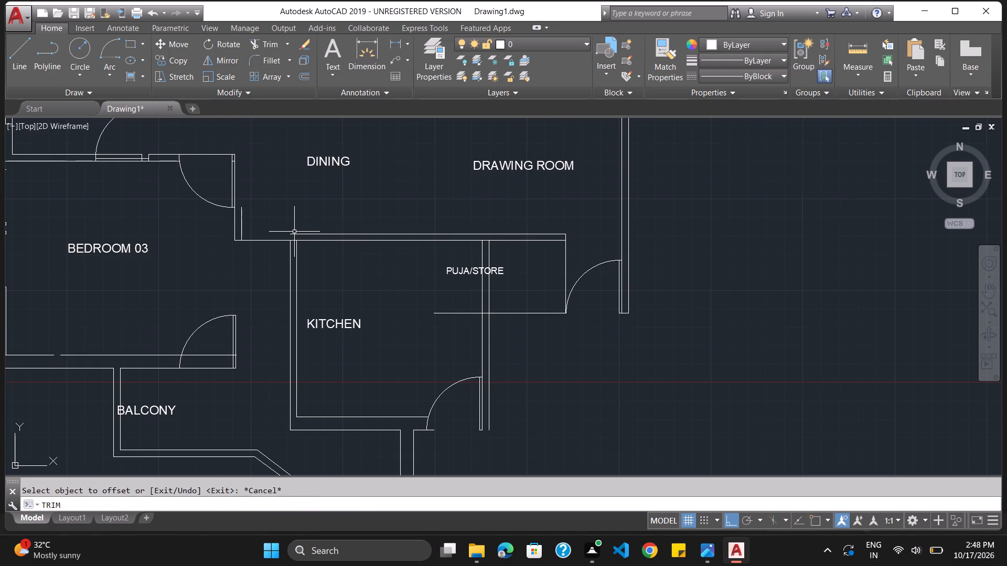
key("Return")
left_click(295, 235, "shift")
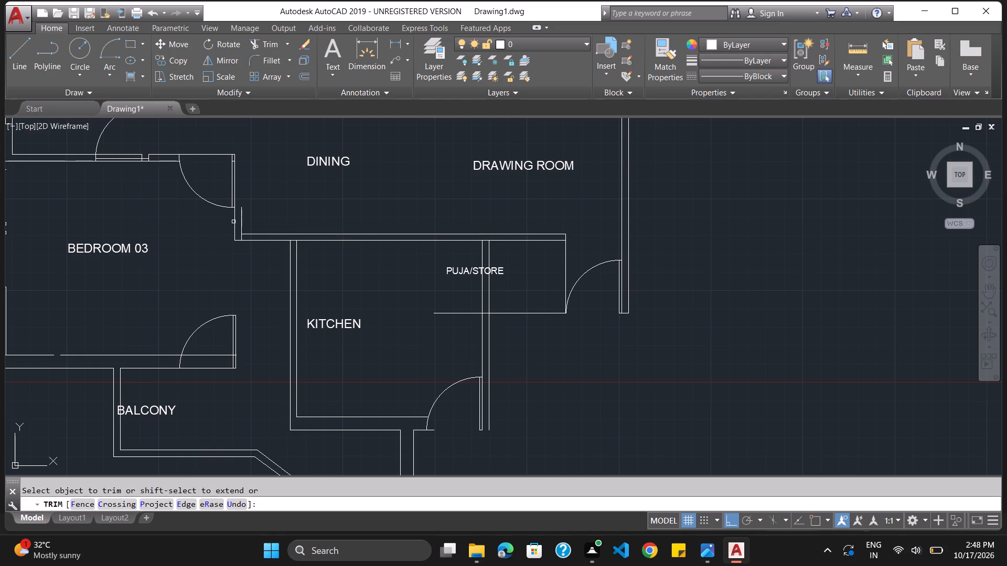
left_click(240, 217, "shift")
left_click(239, 216, "shift")
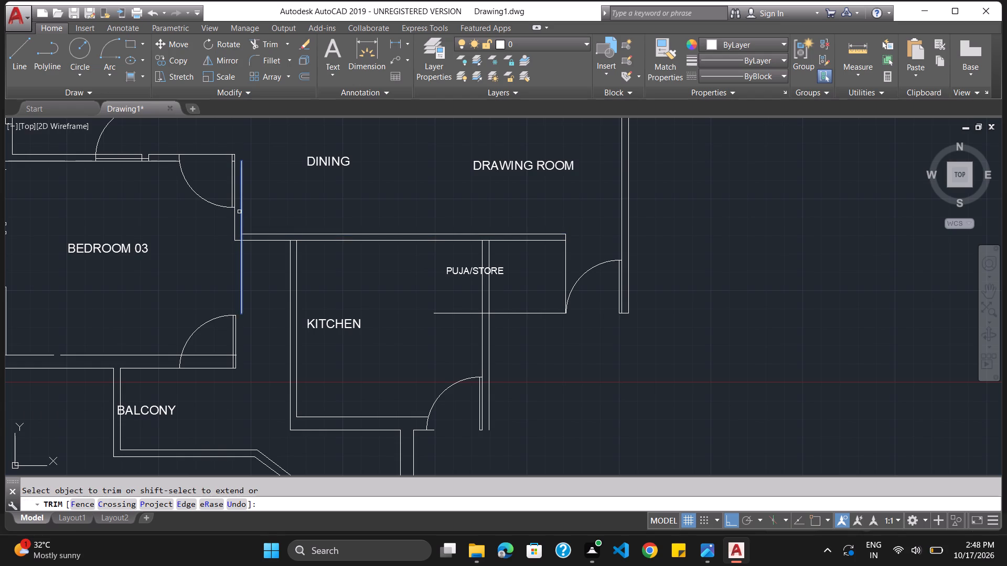
left_click(242, 183, "shift")
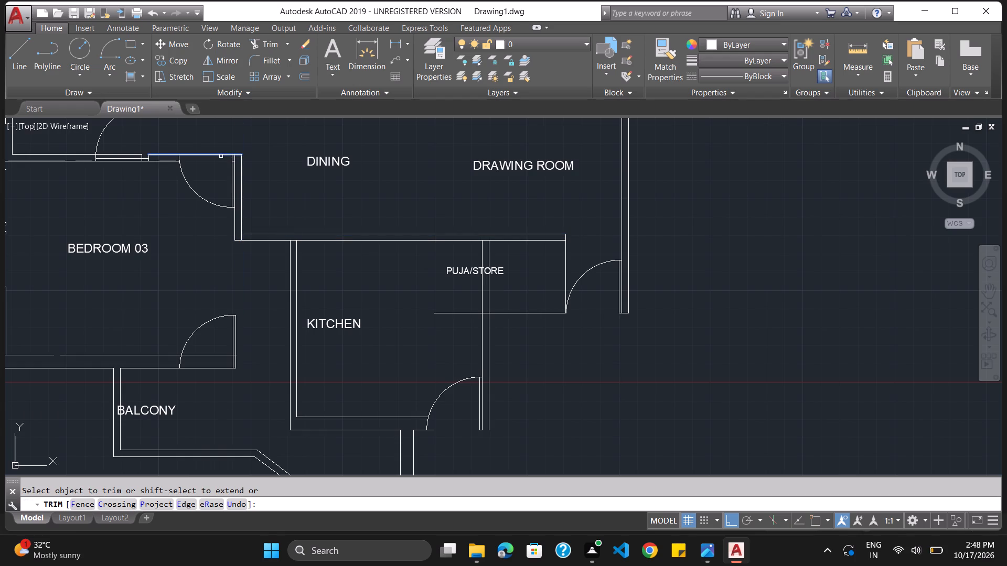
left_click(221, 156, "shift")
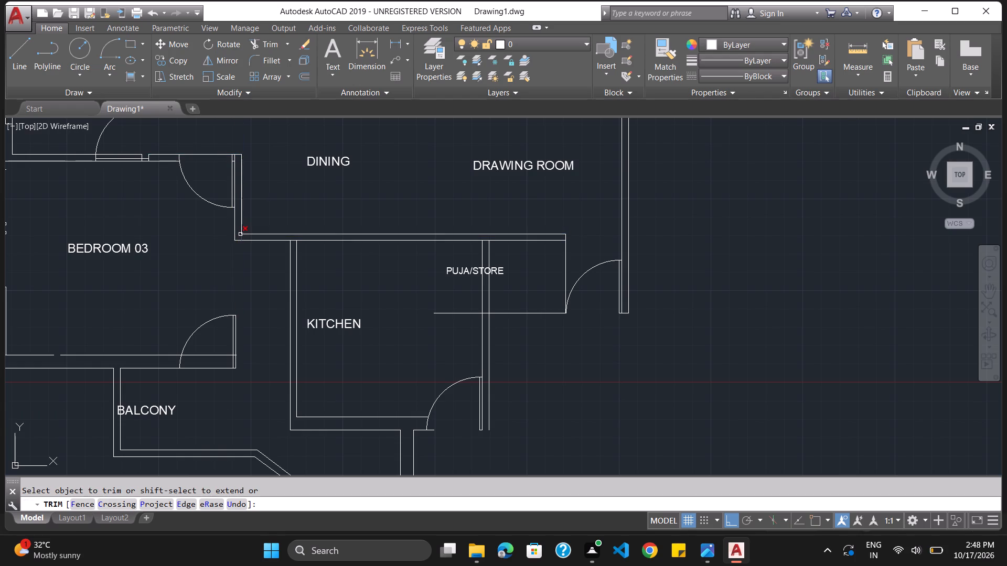
Clean up the corner between the offset wall and the kitchen's north wall so that both north wall lines run to it.
scroll(241, 234, "up", 3)
left_click(234, 243)
scroll(283, 220, "down", 6)
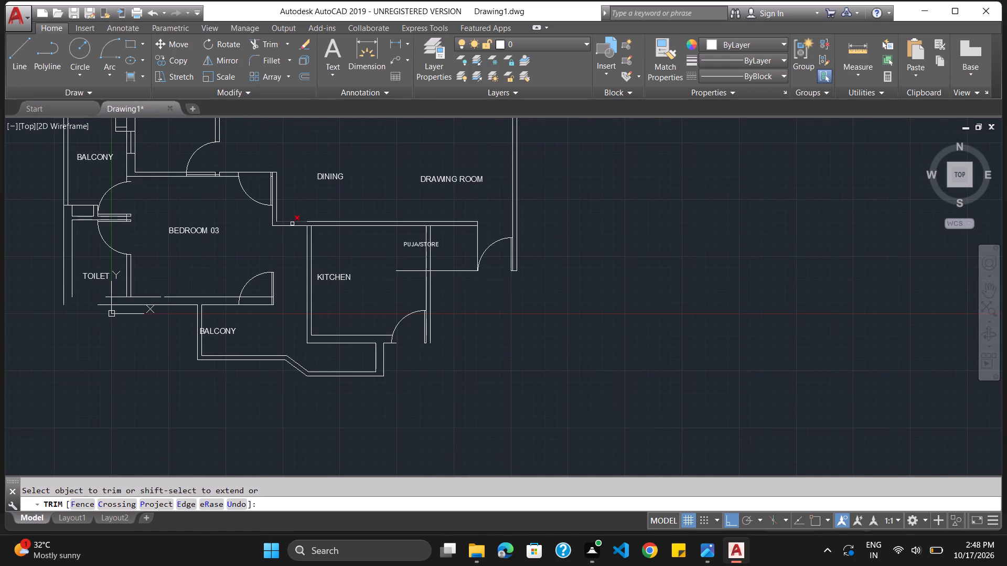
scroll(307, 236, "up", 4)
left_click(301, 169)
scroll(308, 182, "down", 6)
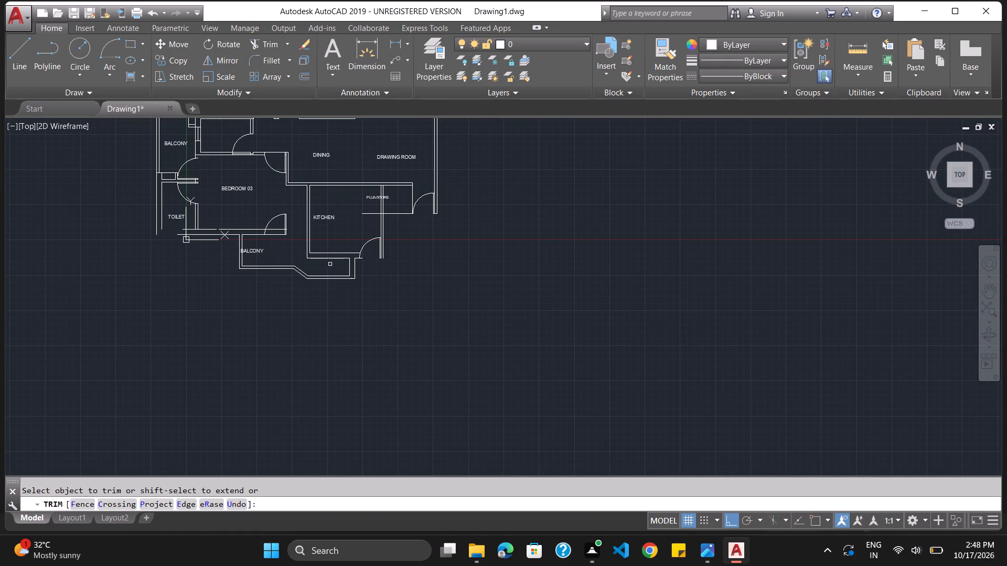
Extend both lines of Bedroom 03's south wall east to the kitchen's west wall.
left_click(276, 230, "shift")
left_click(284, 231, "shift")
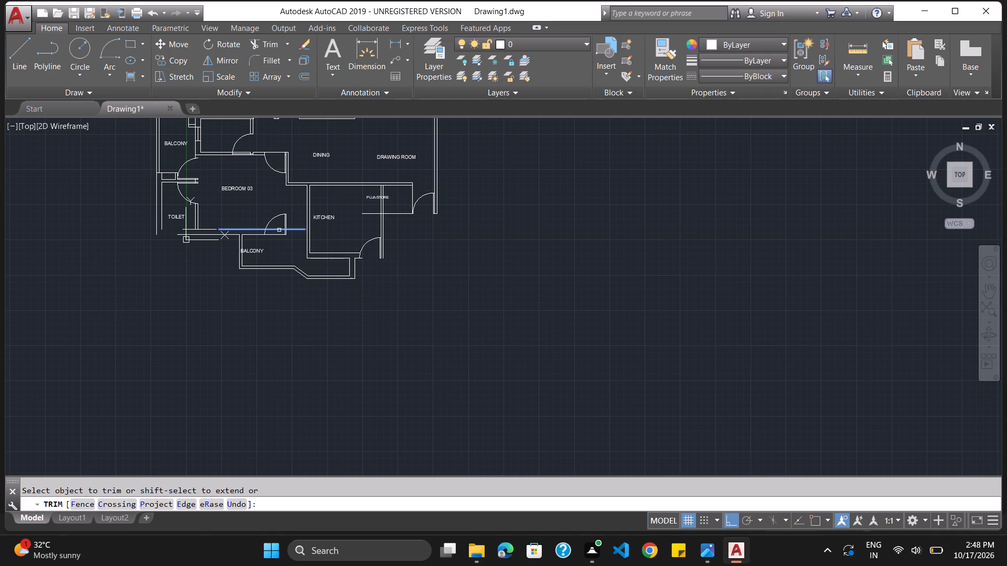
left_click(279, 230, "shift")
left_click(292, 229, "shift")
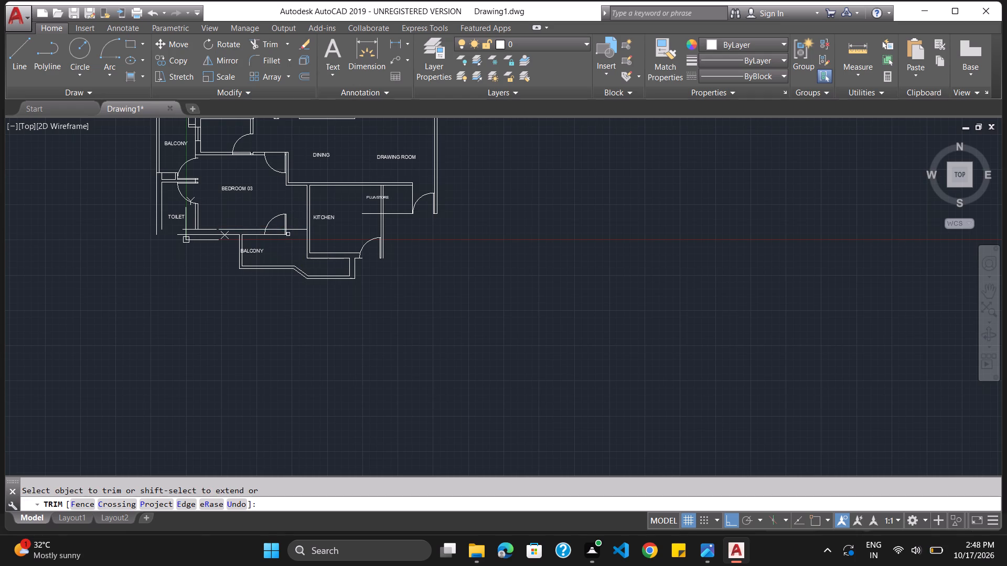
left_click(276, 235, "shift")
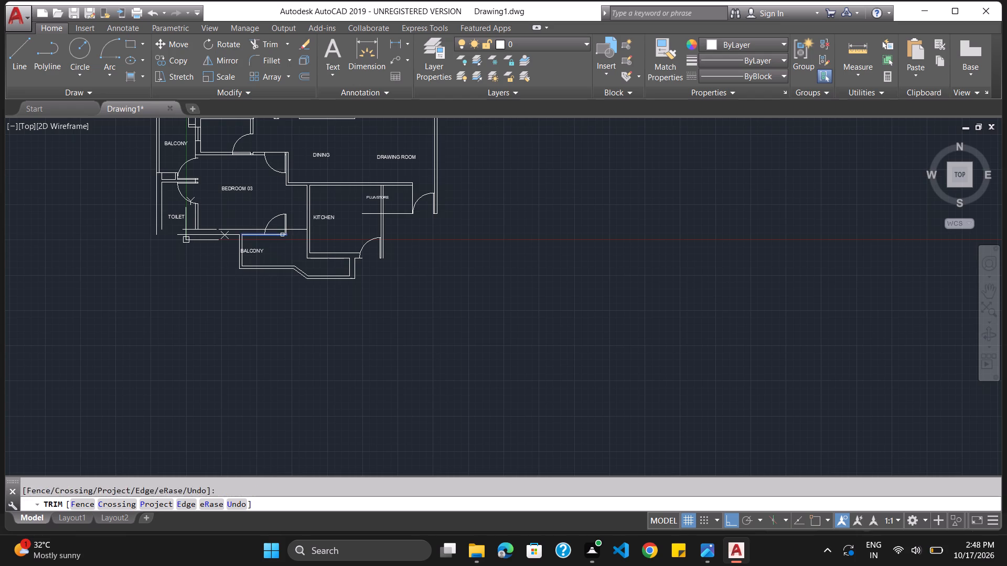
left_click(282, 235, "shift")
left_click(281, 234, "shift")
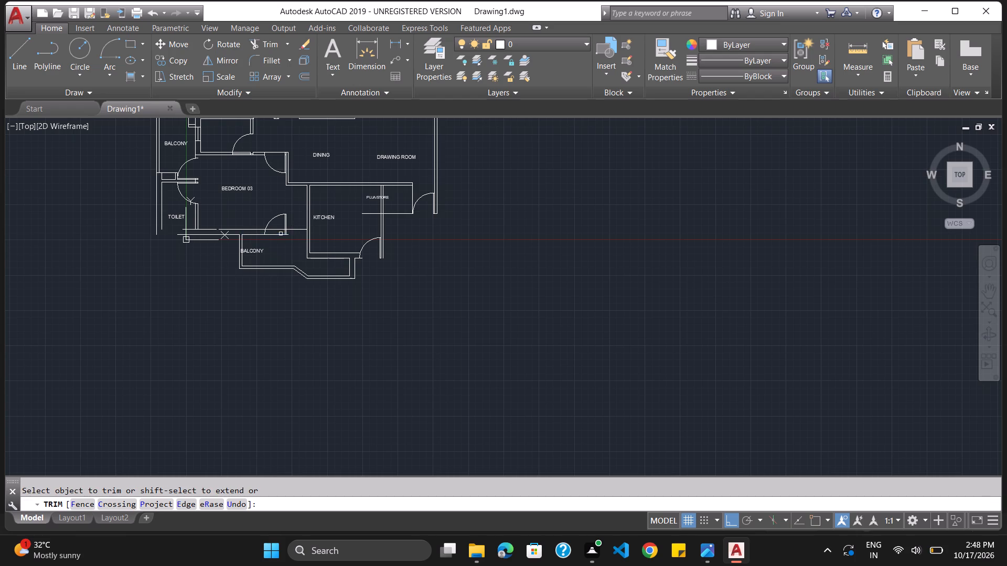
left_click(288, 235, "shift")
left_click(303, 236, "shift")
Trim the outer line of the kitchen's west wall between the two lines of Bedroom 03's south wall.
scroll(290, 230, "up", 2)
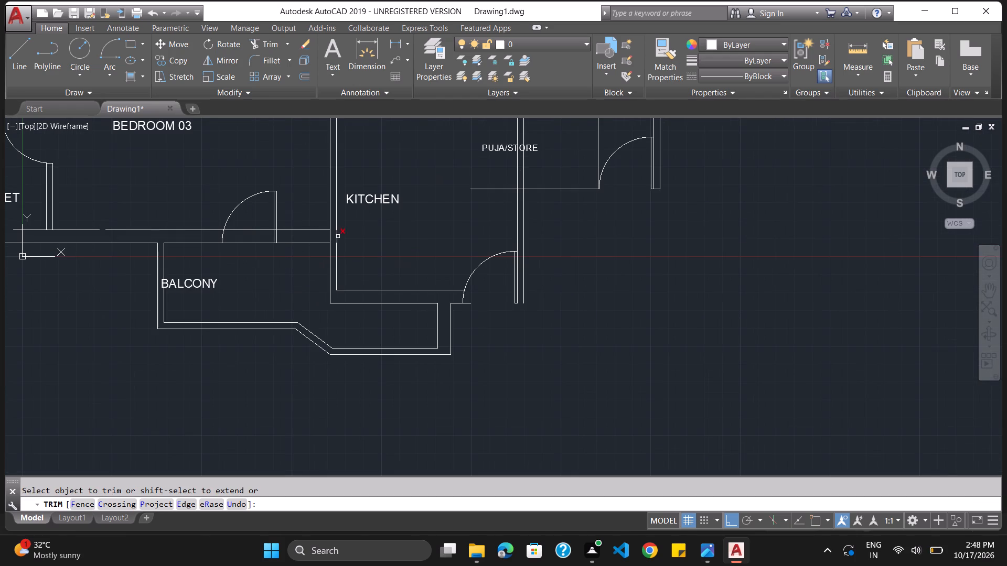
left_click(329, 237)
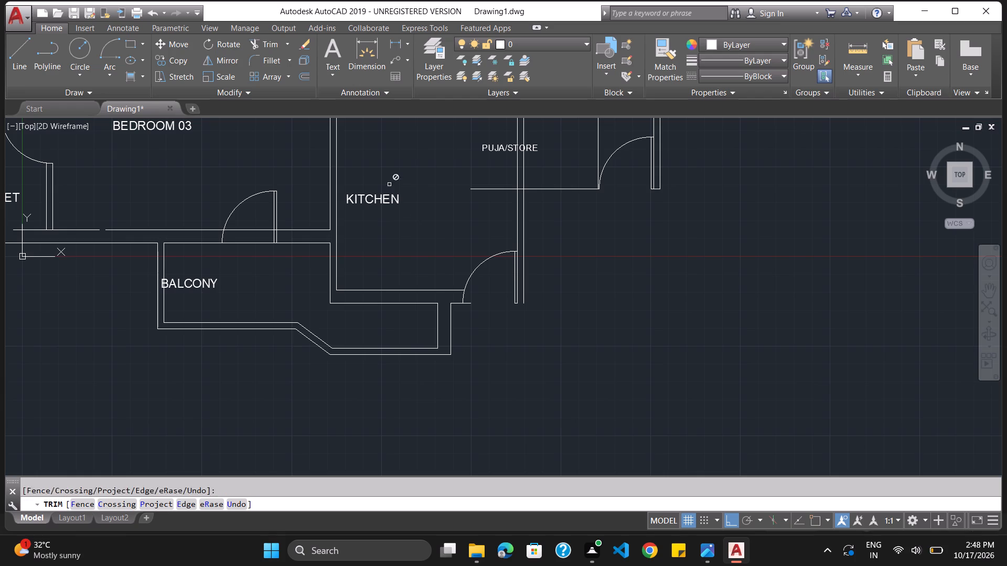
scroll(377, 159, "down", 1)
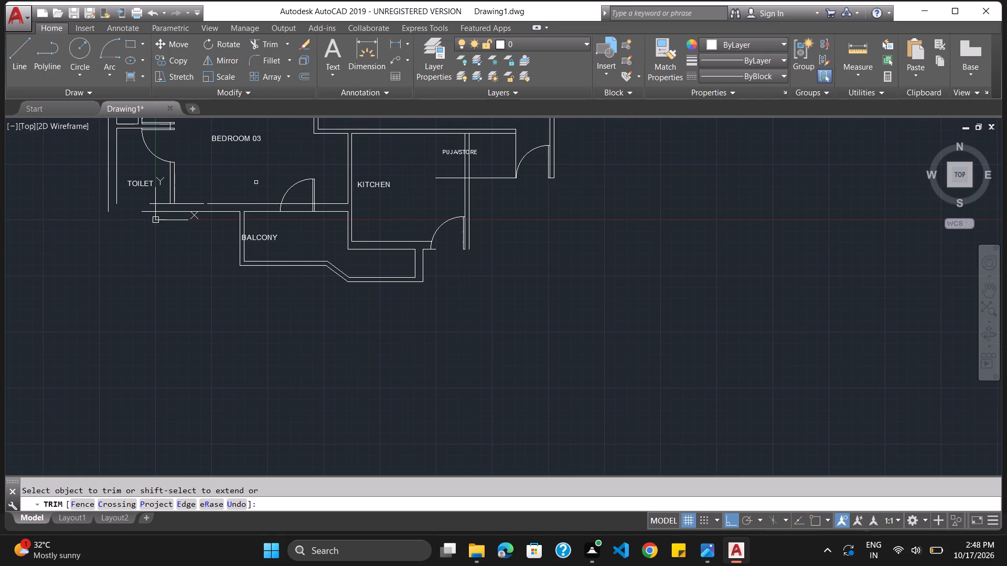
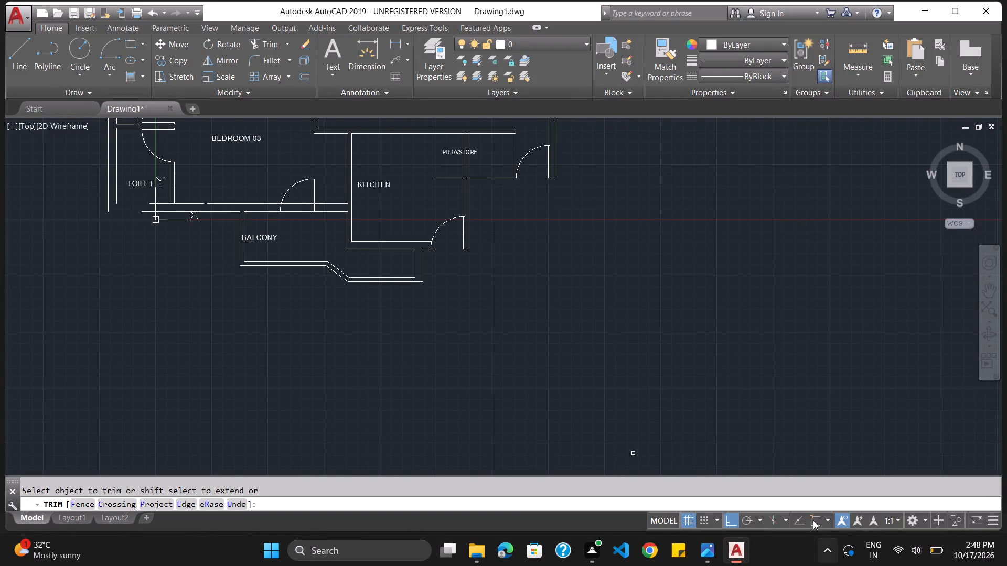
Draw a vertical line from the midpoint of the north wall of Bedroom 03's recess beside the kitchen down to the south wall.
left_click(30, 77)
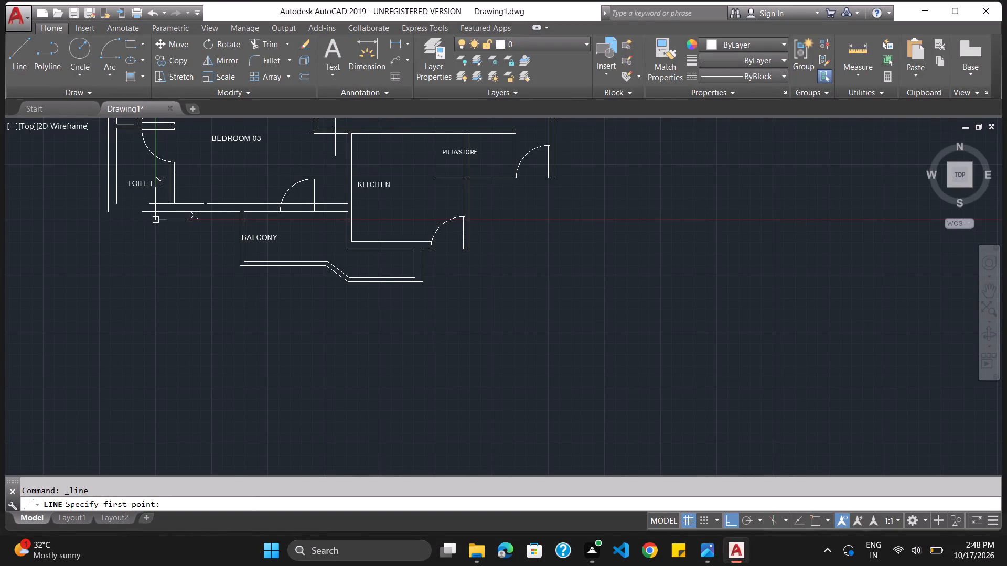
left_click(822, 525)
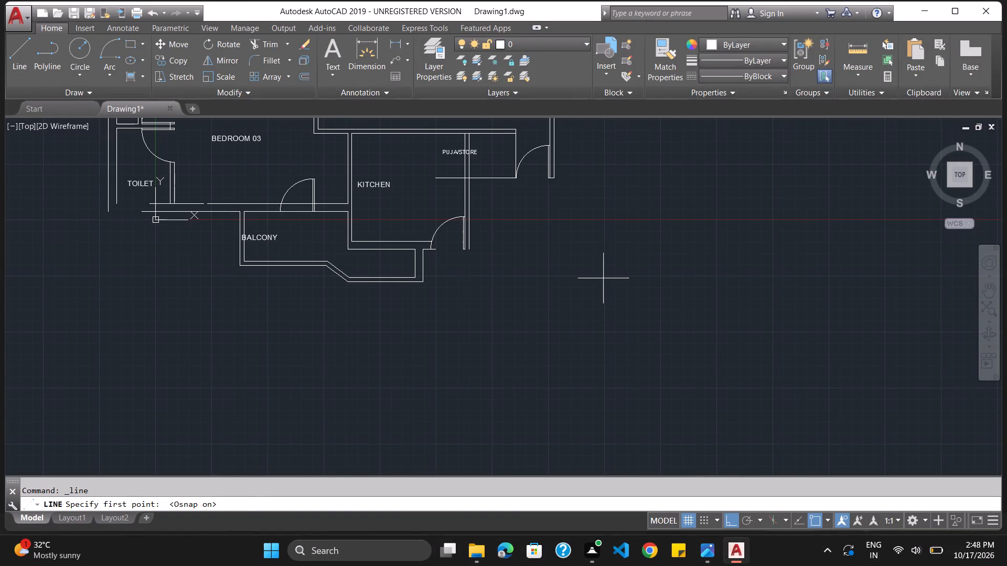
left_click(335, 136)
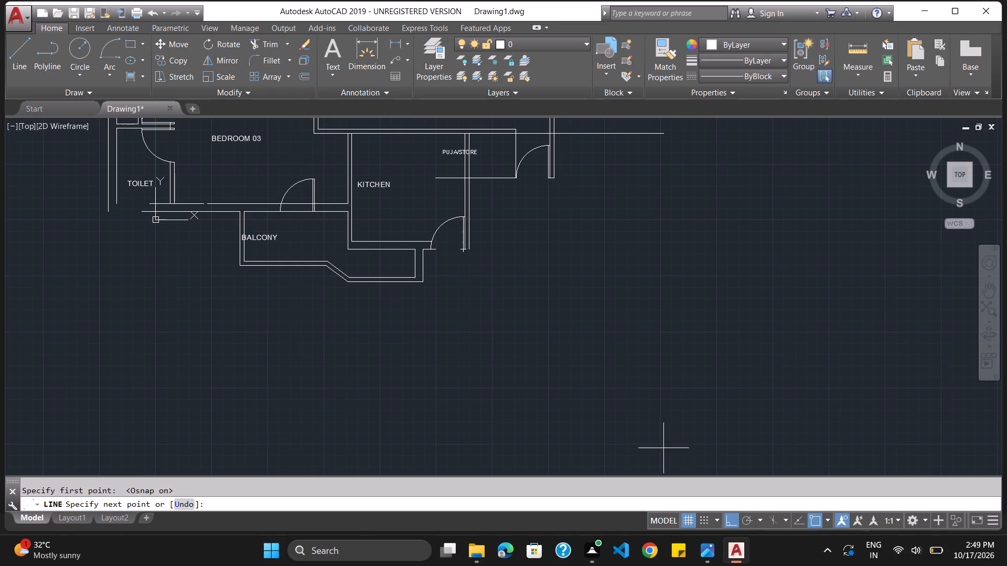
left_click(817, 518)
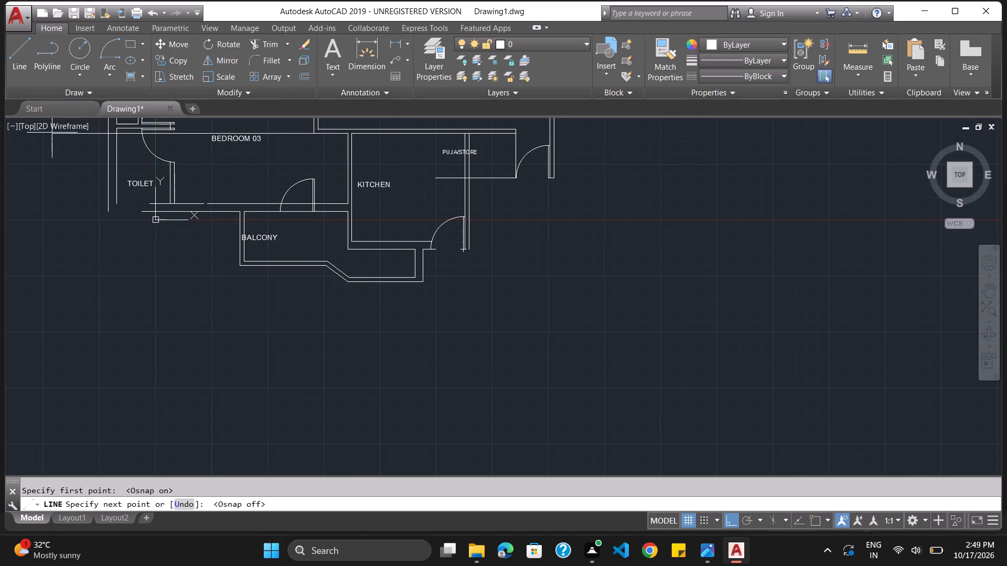
left_click(330, 204)
scroll(382, 173, "up", 1)
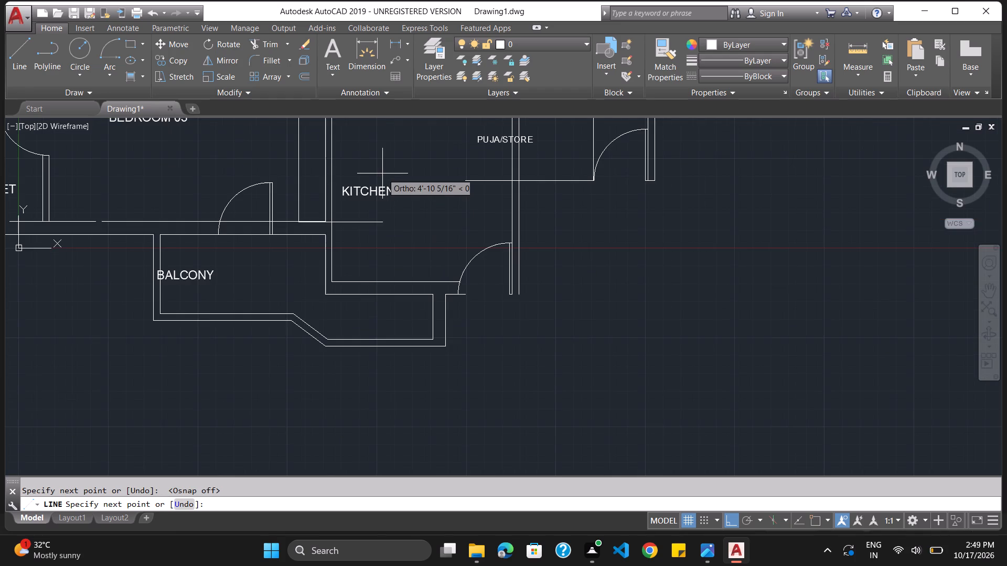
scroll(377, 183, "down", 1)
scroll(222, 182, "up", 2)
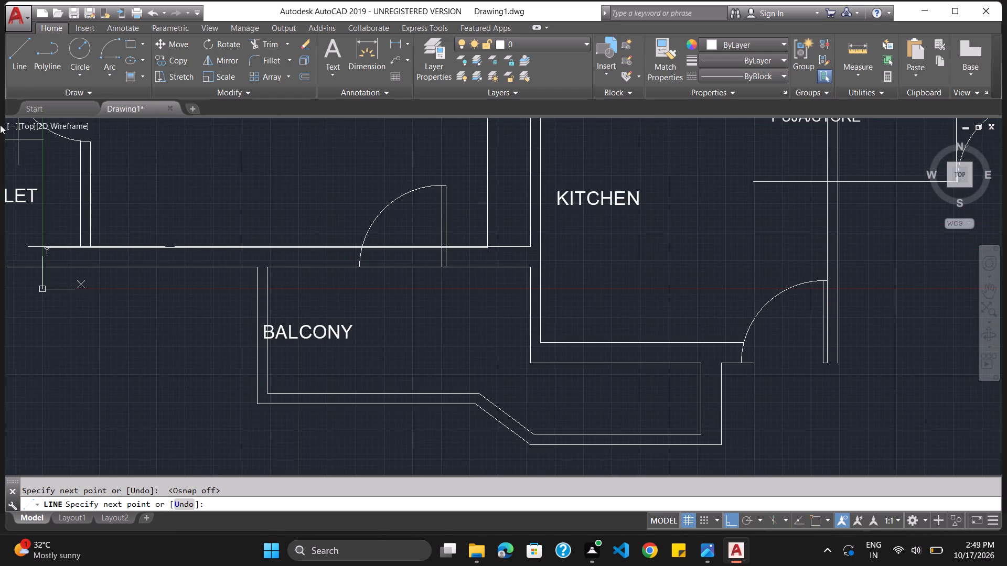
Draw a horizontal line about 2'-7" long across the recess's vertical line, just above Bedroom 03's south wall.
left_click(28, 65)
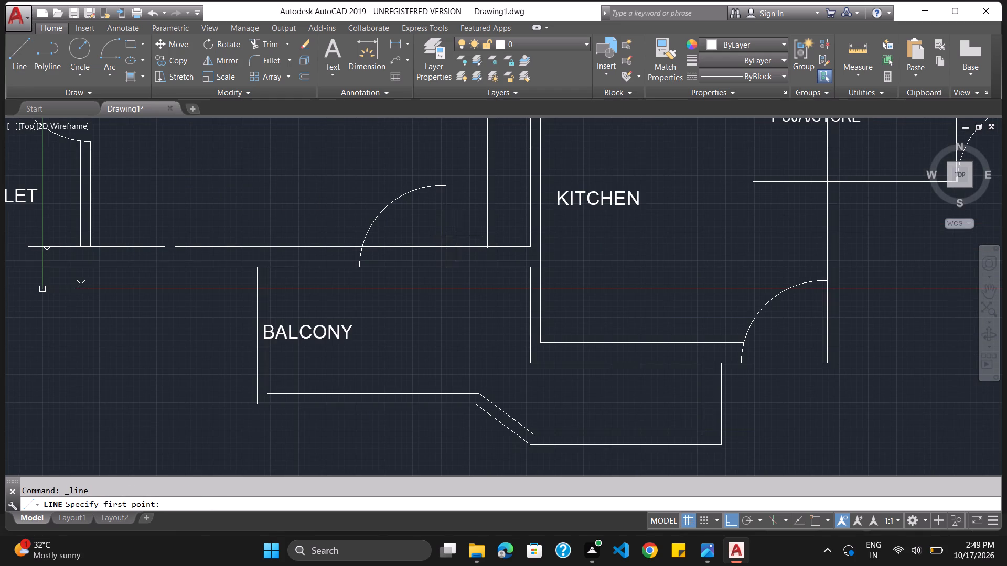
left_click(452, 233)
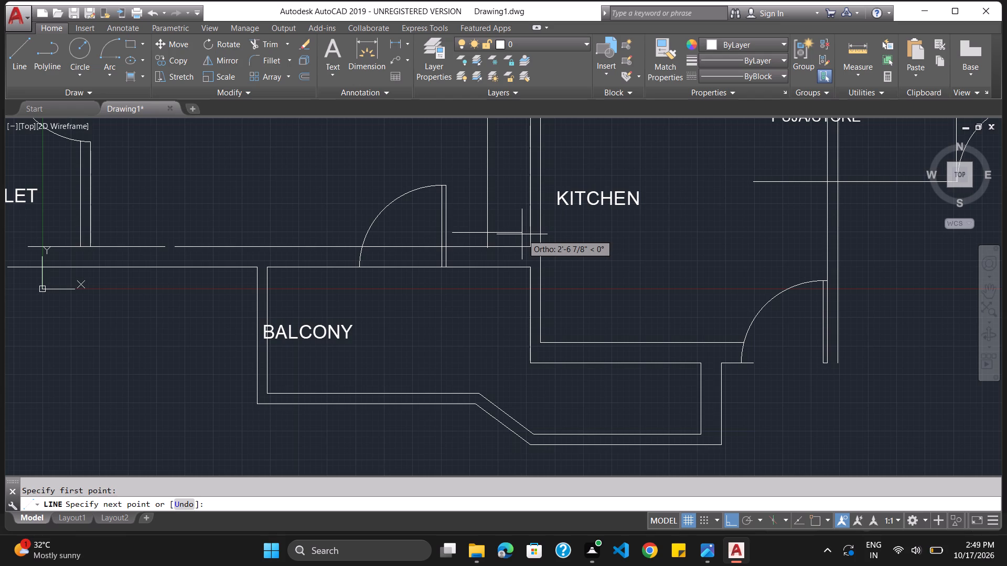
left_click(521, 234)
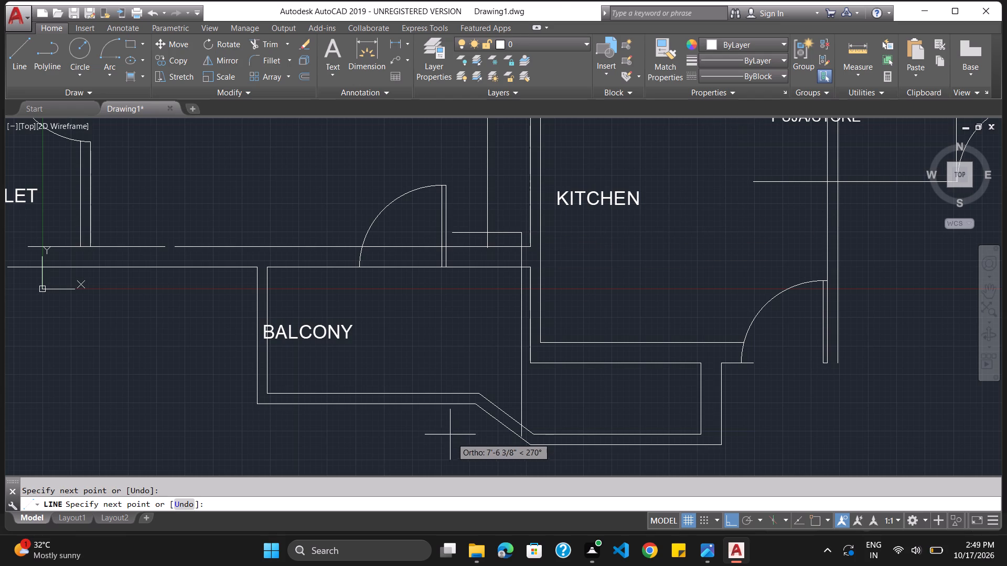
key("Escape")
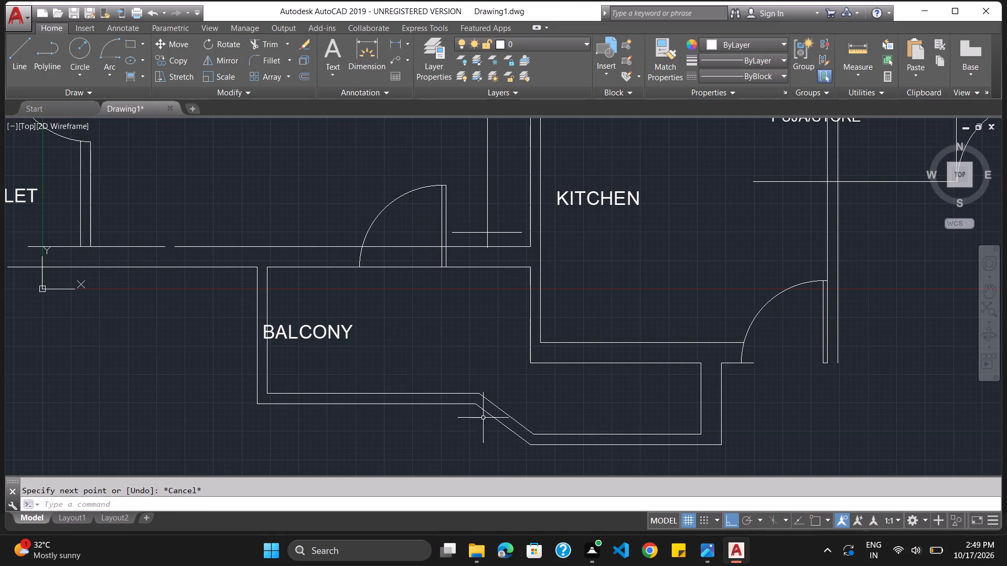
Offset the short horizontal line 3" northwards, repeating from each new copy for five copies.
left_click(475, 498)
key("o")
key("Return")
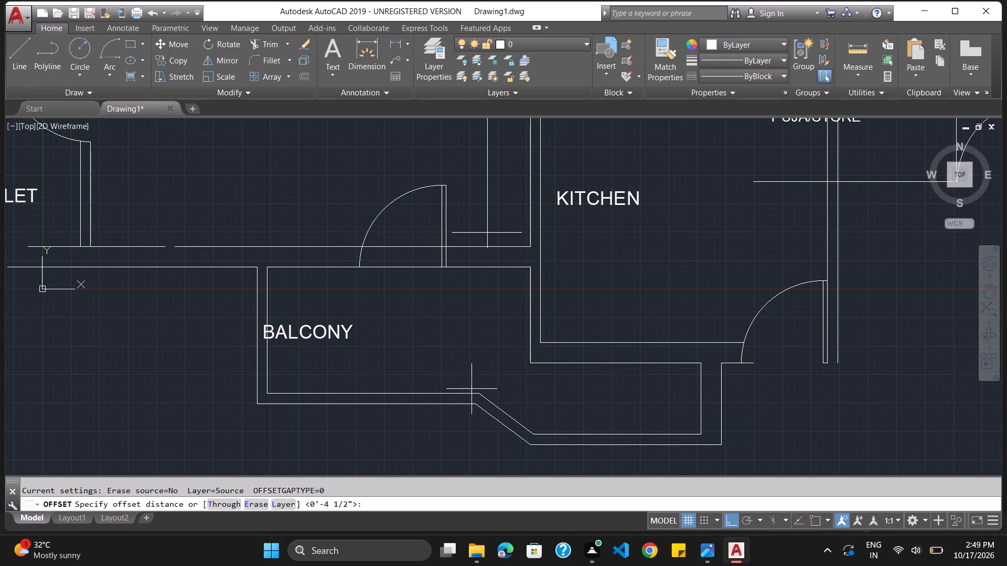
left_click(449, 502)
key("3")
key("shift+quotedbl")
key("Return")
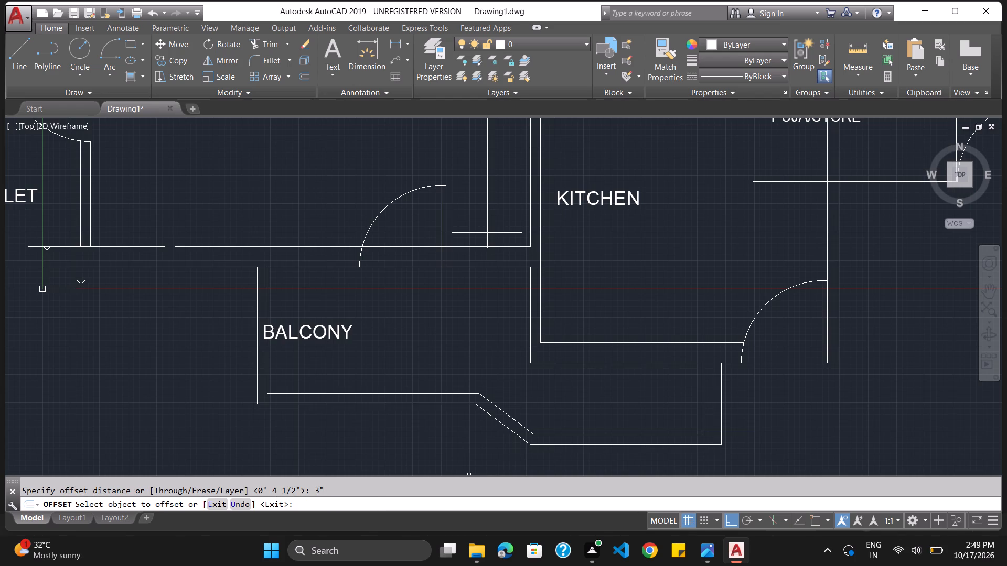
left_click(494, 233)
left_click(497, 215)
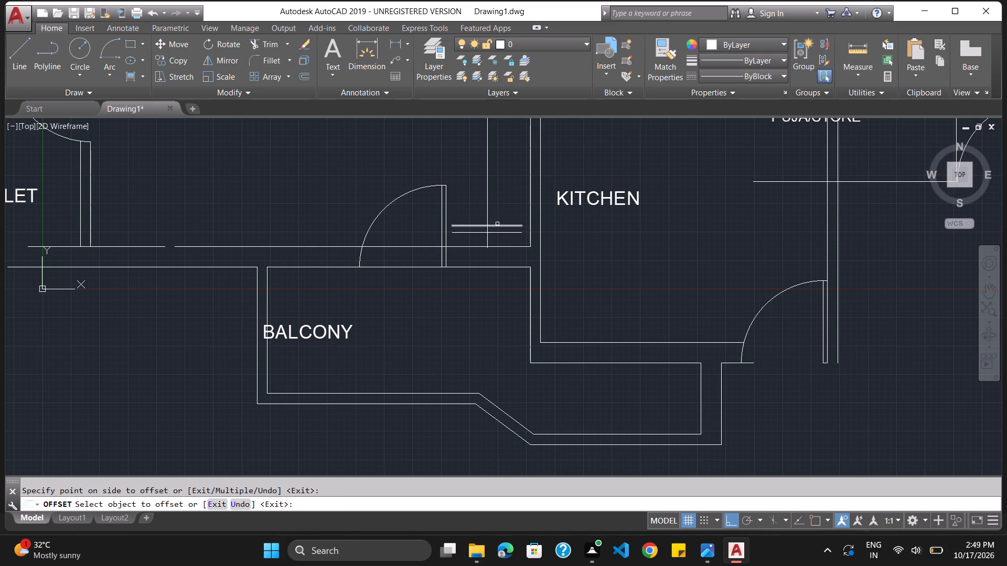
left_click(497, 225)
left_click(498, 213)
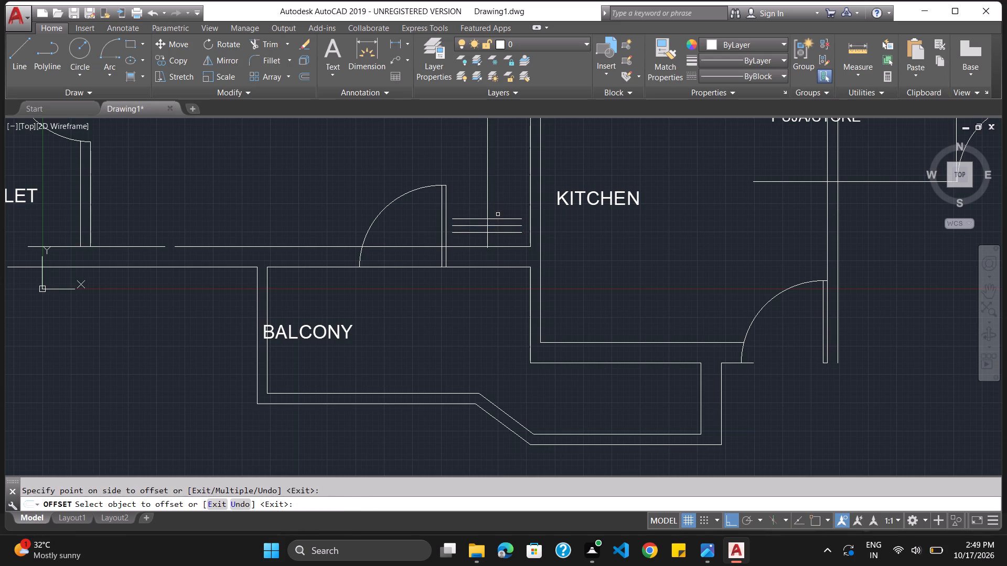
left_click(498, 219)
left_click(498, 205)
left_click(498, 212)
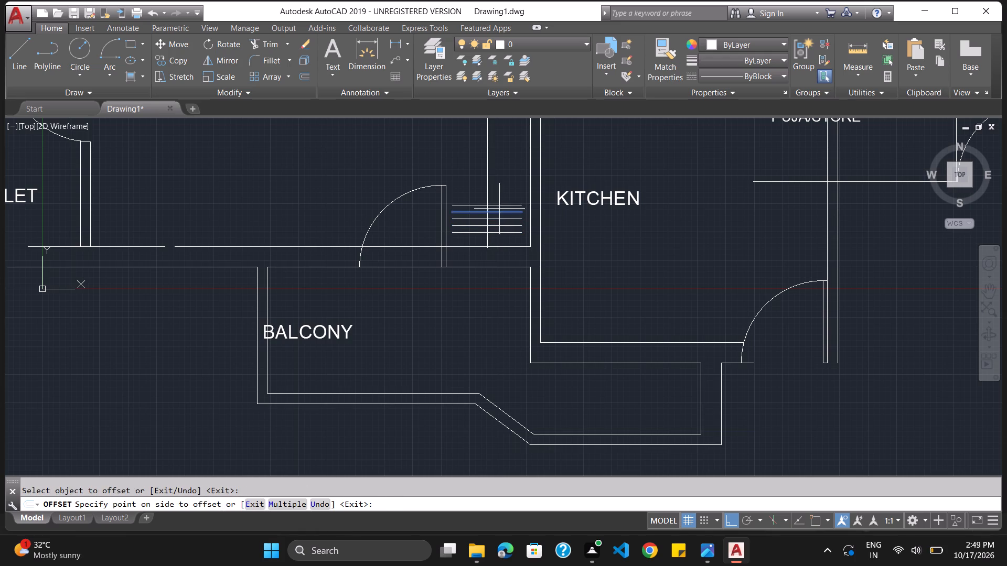
left_click(500, 202)
left_click(500, 206)
left_click(508, 182)
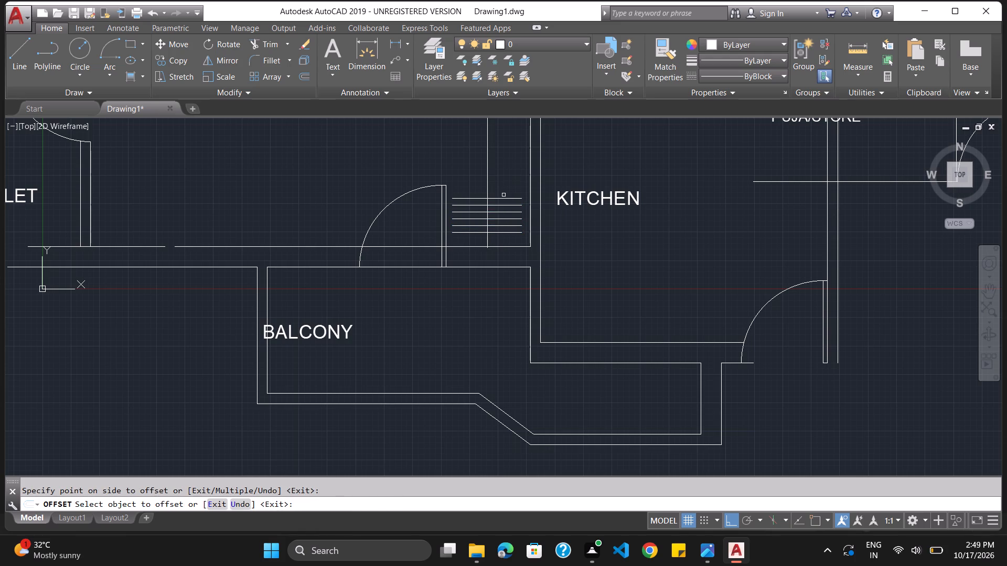
Continue the 3" offsets northwards from the topmost wardrobe line, adding six more copies.
left_click(504, 199)
left_click(502, 172)
left_click(499, 192)
left_click(499, 173)
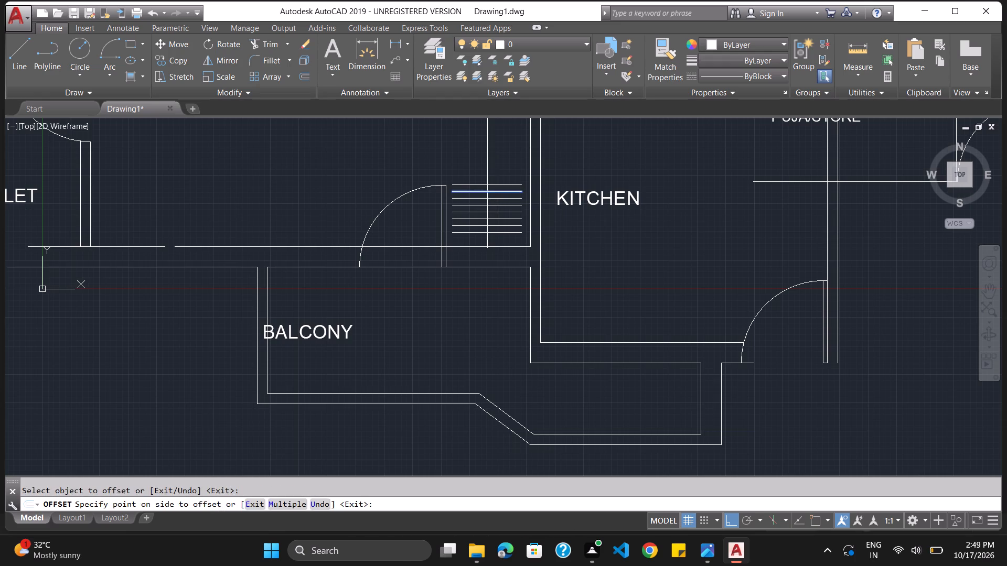
left_click(500, 186)
left_click(501, 159)
left_click(501, 180)
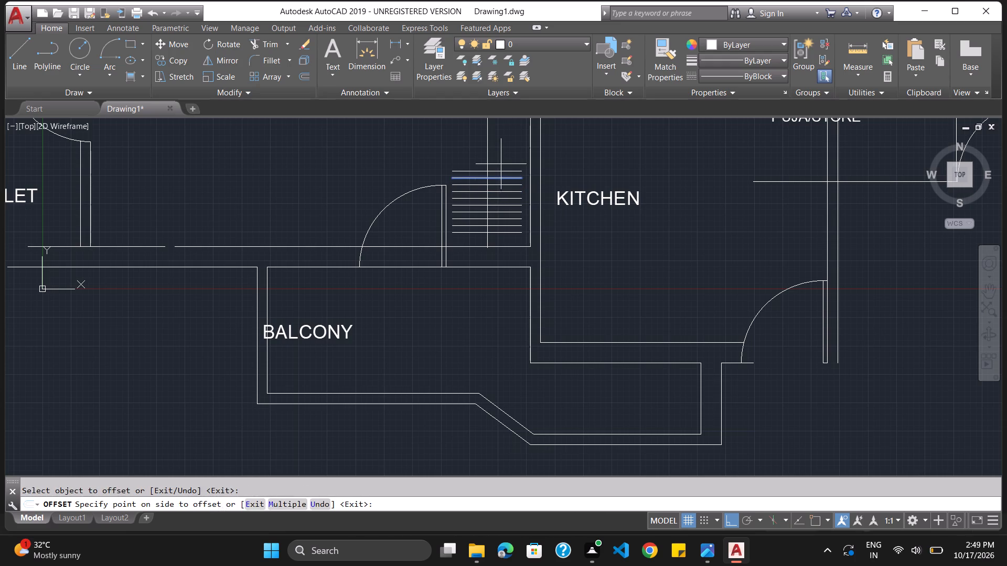
left_click(501, 162)
left_click(500, 171)
left_click(500, 151)
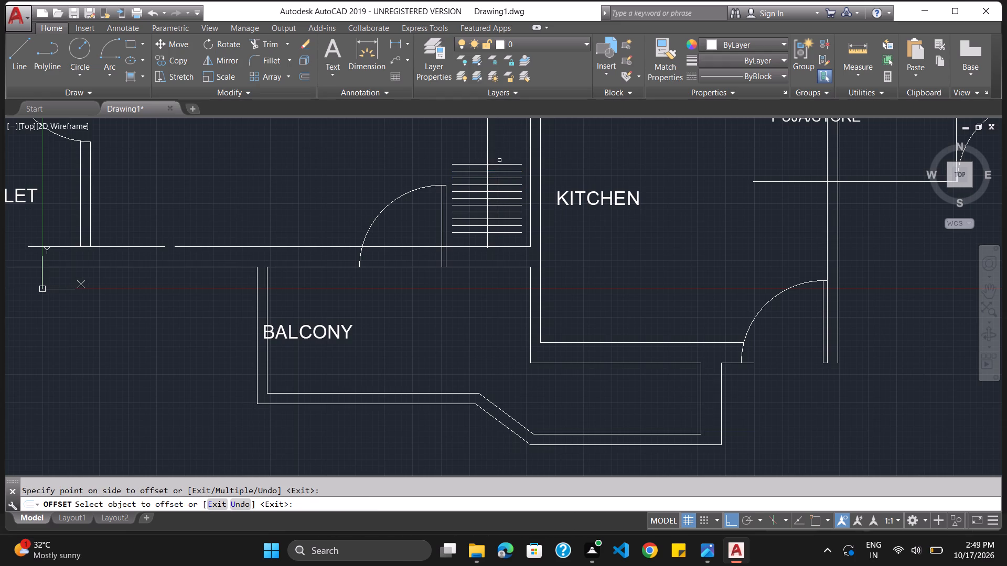
left_click(498, 165)
left_click(501, 143)
Add seven more 3" offset copies northwards from the topmost line in Bedroom 03's recess.
scroll(501, 145, "down", 5)
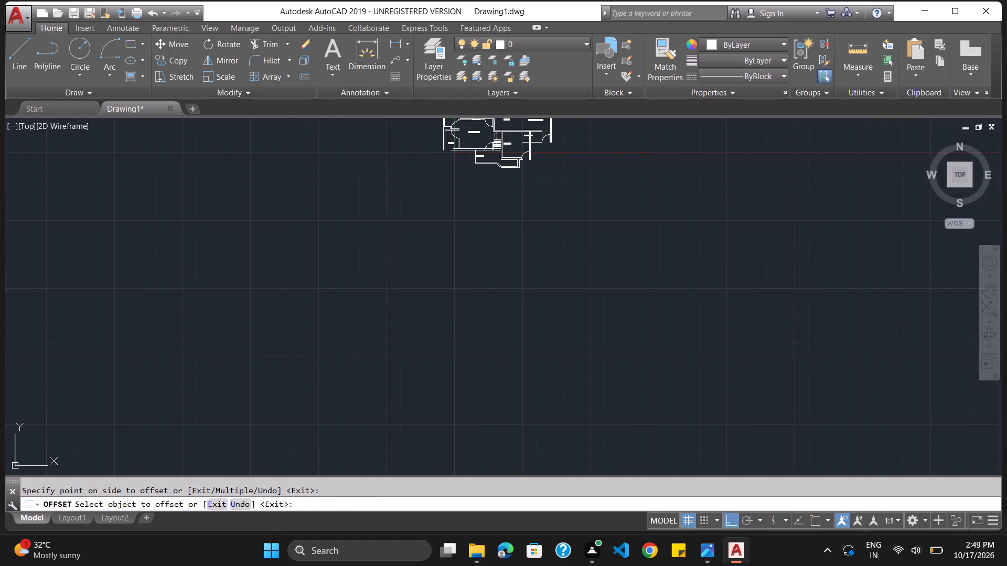
scroll(494, 129, "up", 5)
left_click(509, 236)
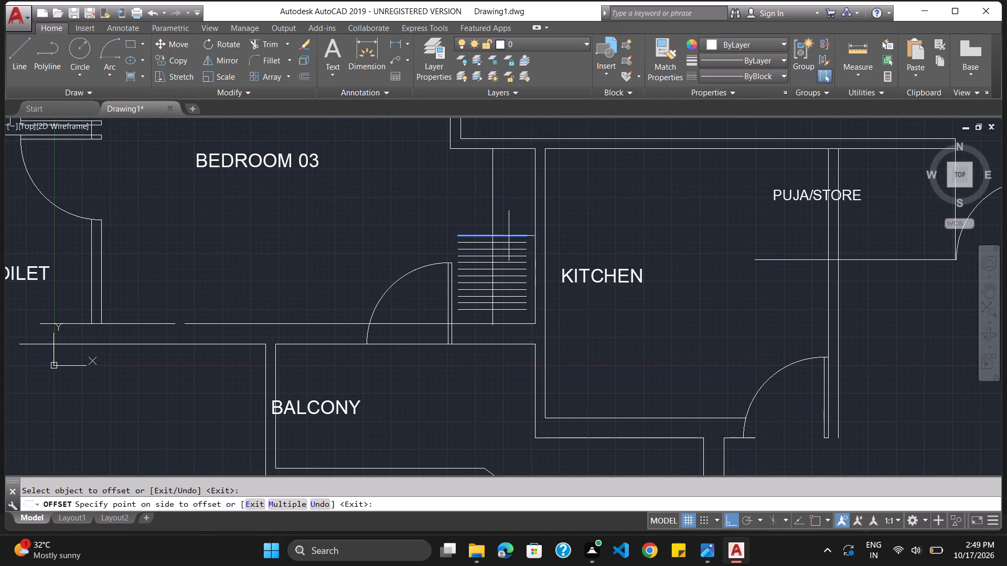
left_click(504, 211)
left_click(505, 228)
left_click(504, 213)
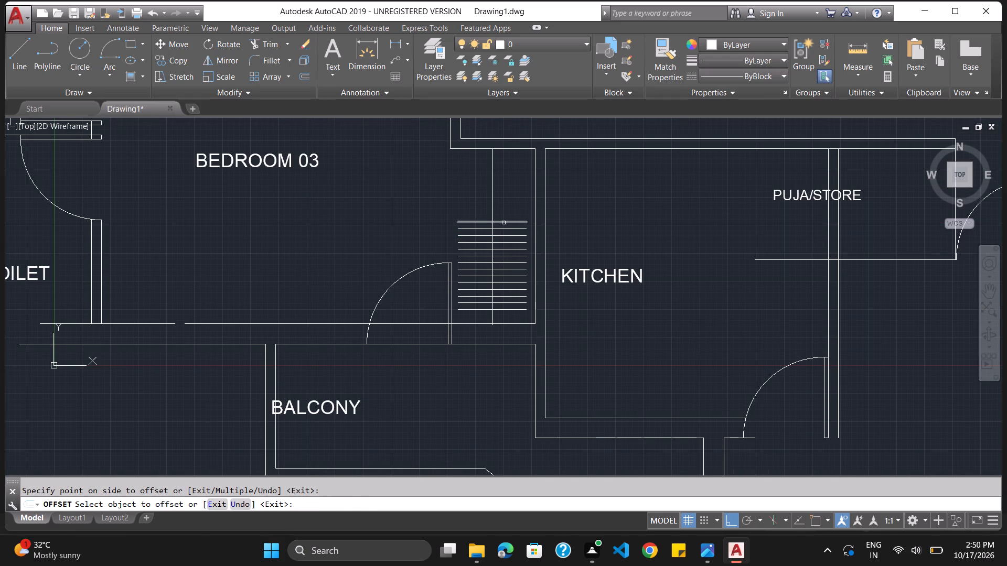
left_click(504, 223)
left_click(504, 208)
left_click(504, 216)
left_click(506, 193)
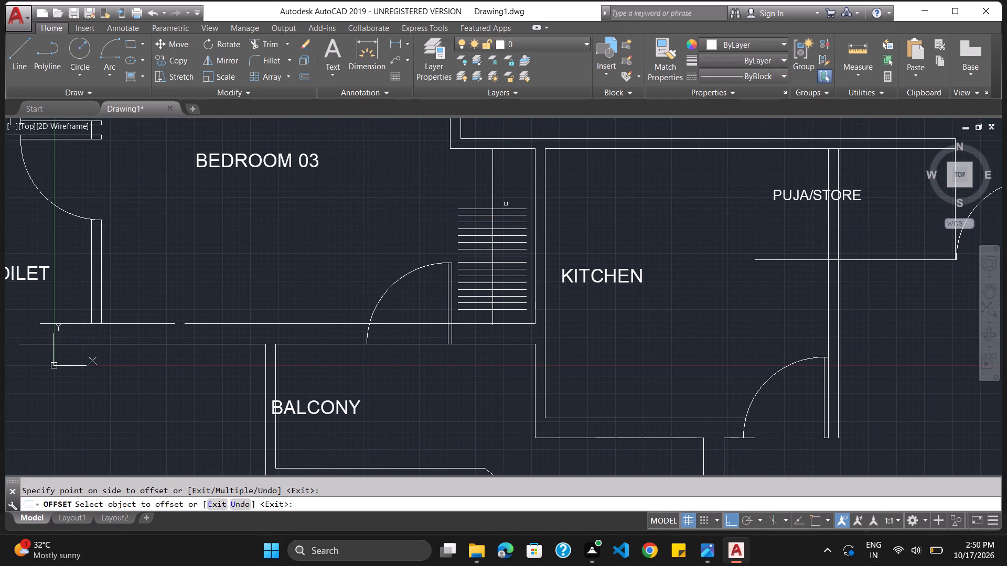
left_click(505, 208)
left_click(505, 199)
left_click(505, 202)
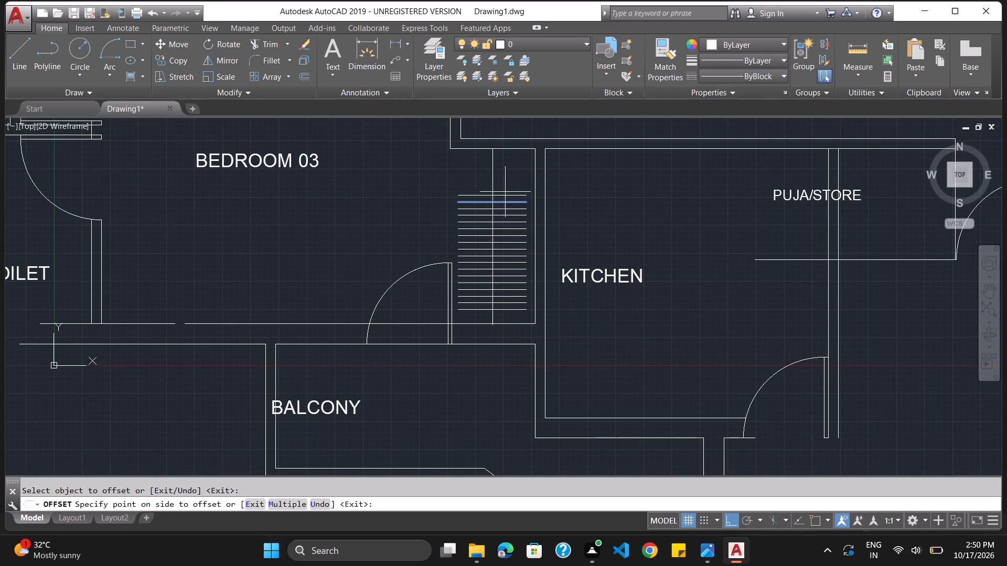
left_click(505, 192)
left_click(505, 197)
double_click(505, 188)
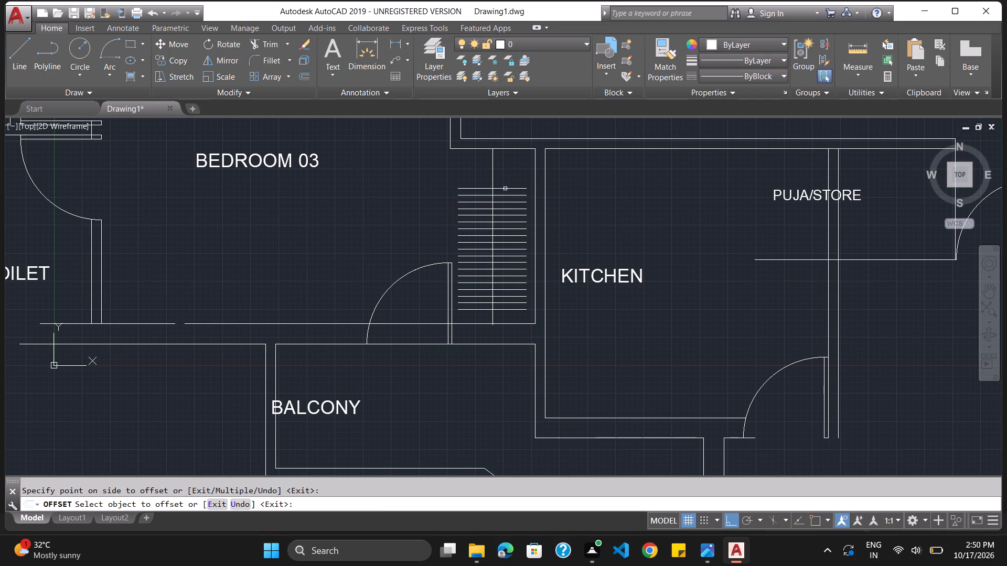
left_click(505, 182)
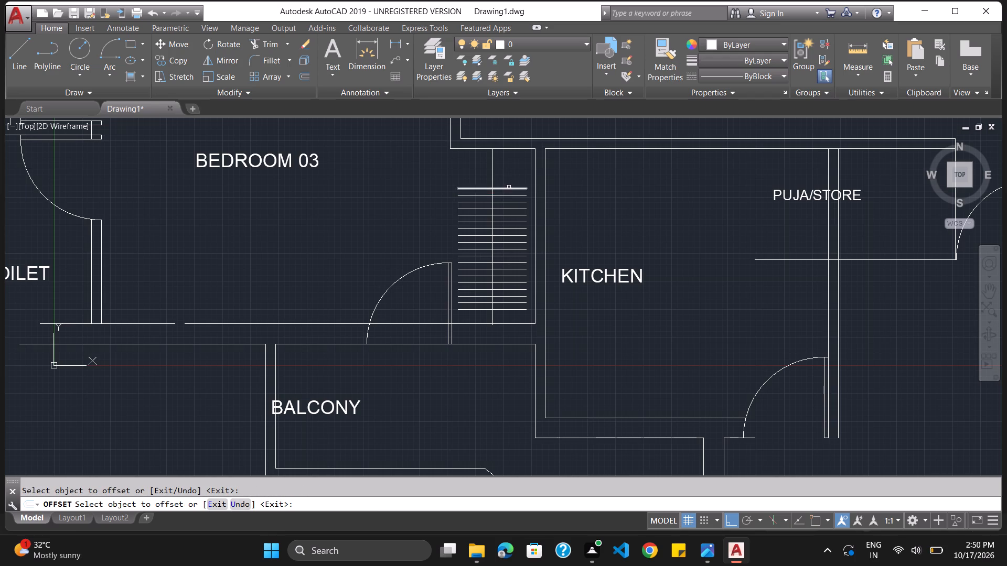
Fill the rest of the recess up to its north wall with 3" offset copies of the topmost line, and end the offsetting.
left_click(508, 190)
left_click(506, 174)
left_click(505, 180)
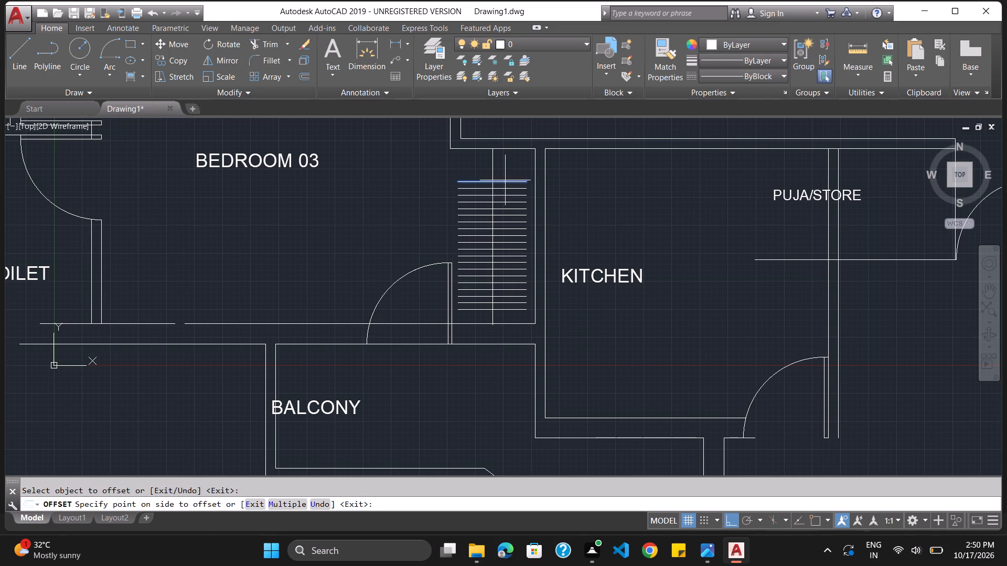
left_click(505, 172)
left_click(505, 176)
left_click(505, 165)
left_click(505, 170)
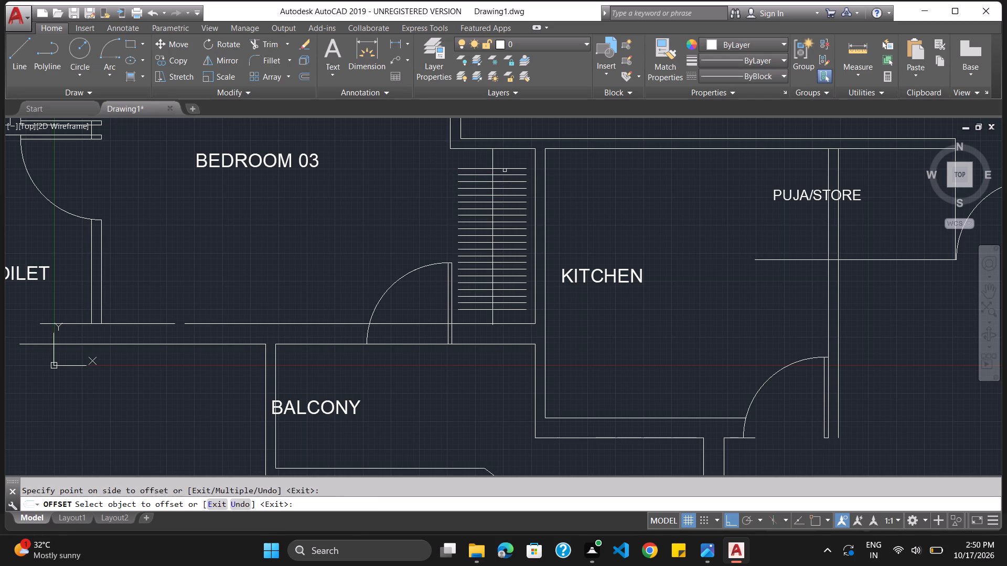
left_click(504, 170)
left_click(504, 166)
left_click(504, 168)
left_click(504, 163)
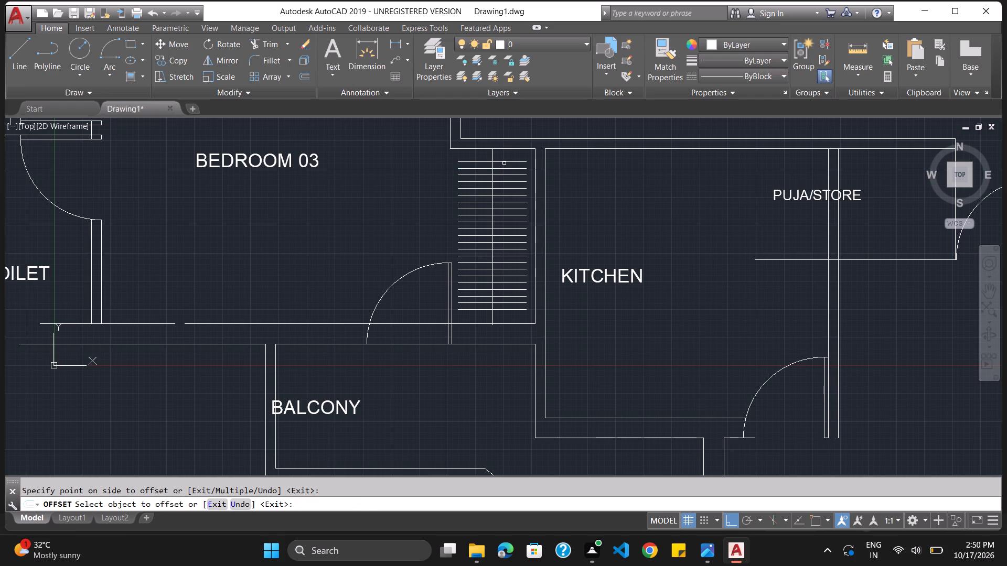
left_click(504, 163)
double_click(504, 162)
scroll(504, 168, "down", 4)
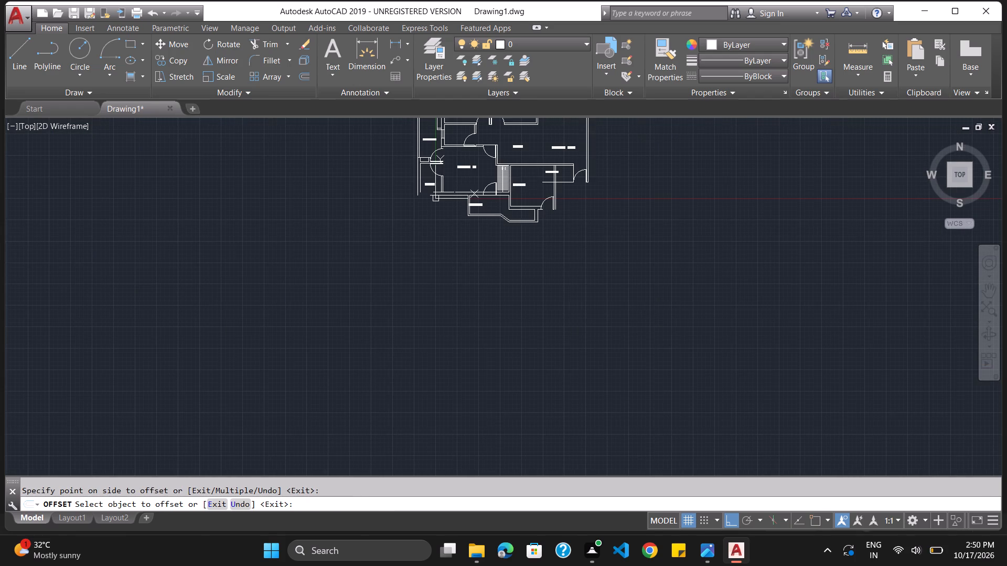
scroll(448, 166, "down", 7)
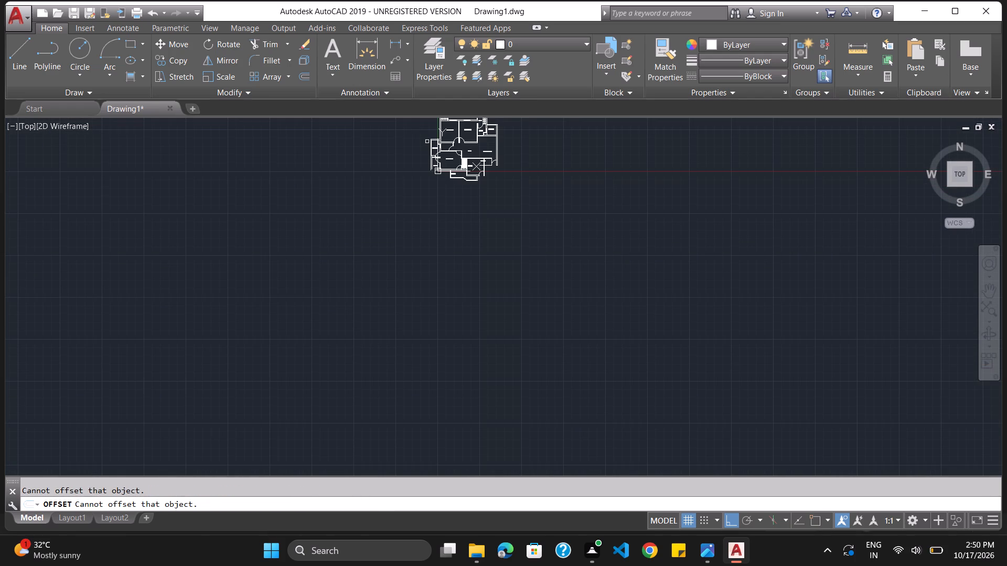
scroll(416, 130, "down", 3)
key("Escape")
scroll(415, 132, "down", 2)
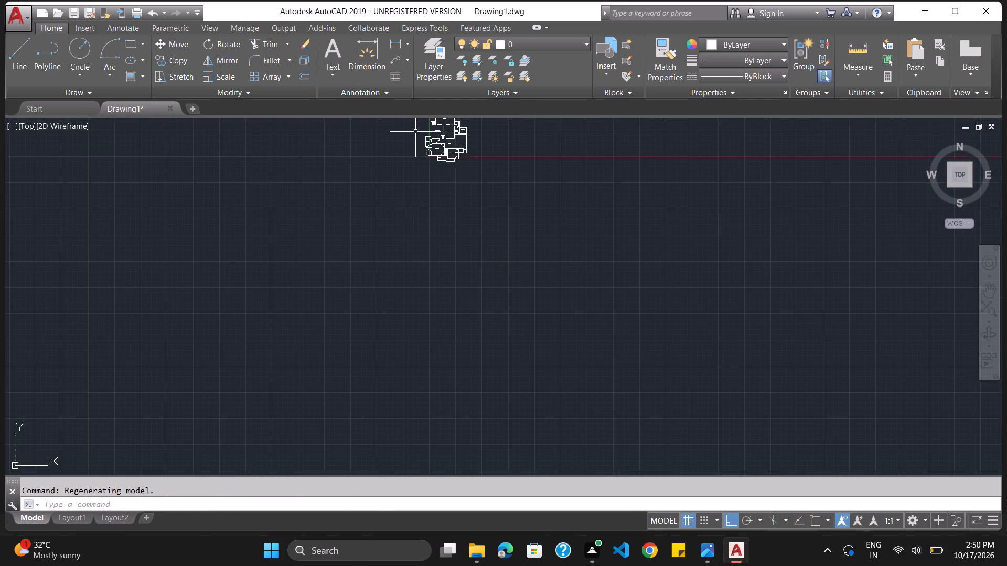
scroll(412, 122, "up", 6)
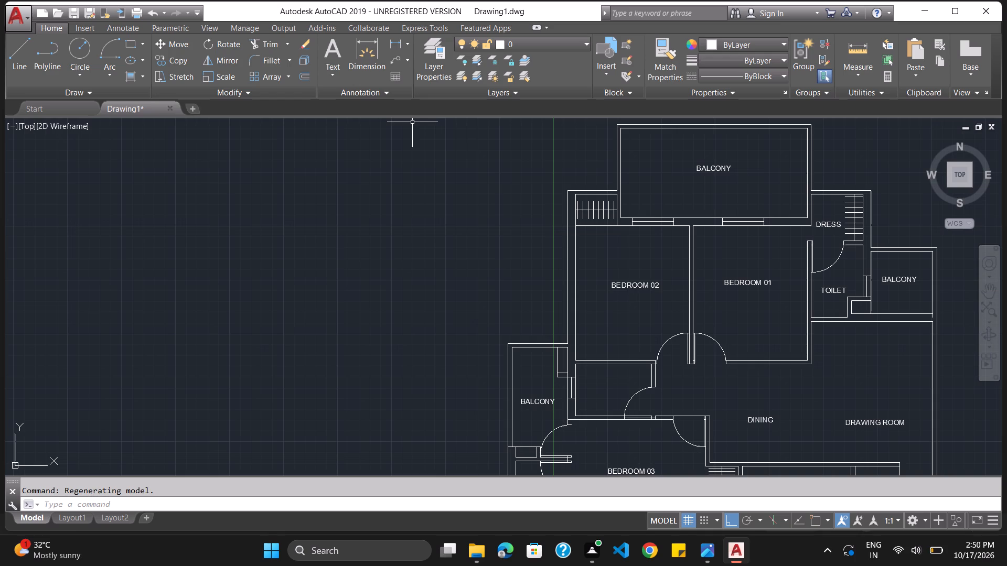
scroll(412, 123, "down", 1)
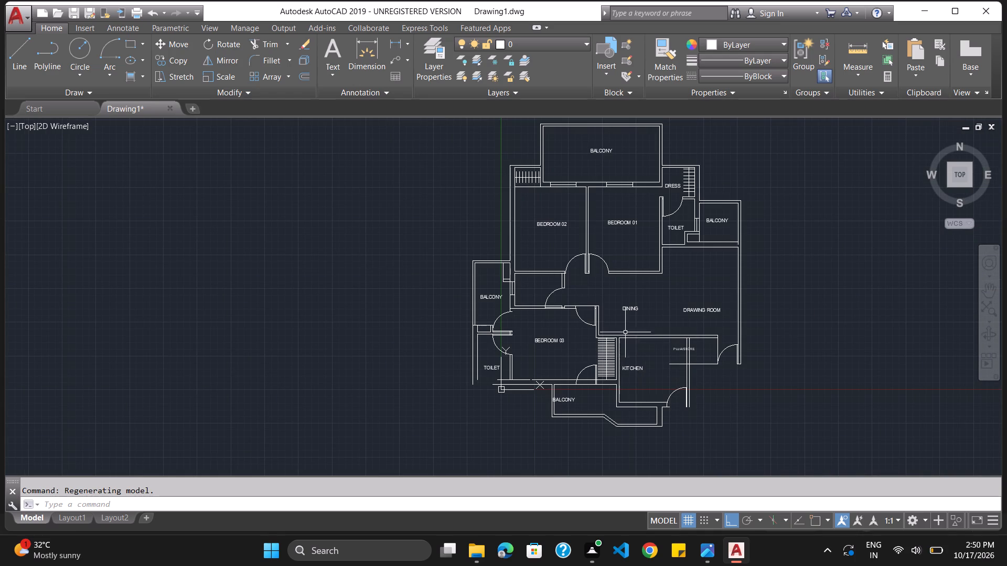
Delete the topmost line in Bedroom 03's wardrobe and every second line below it, four lines in all.
scroll(627, 352, "up", 4)
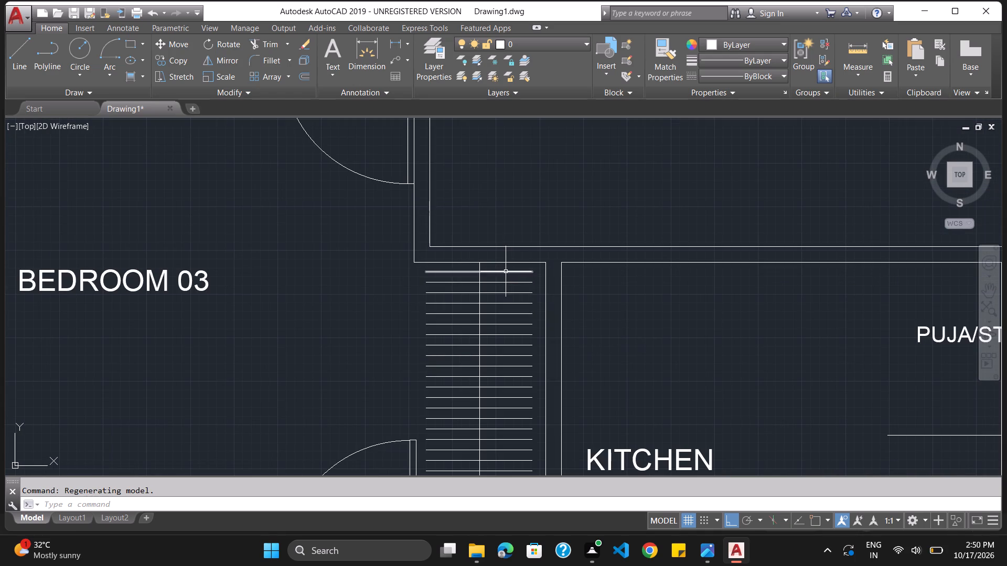
left_click(506, 271)
key("Delete")
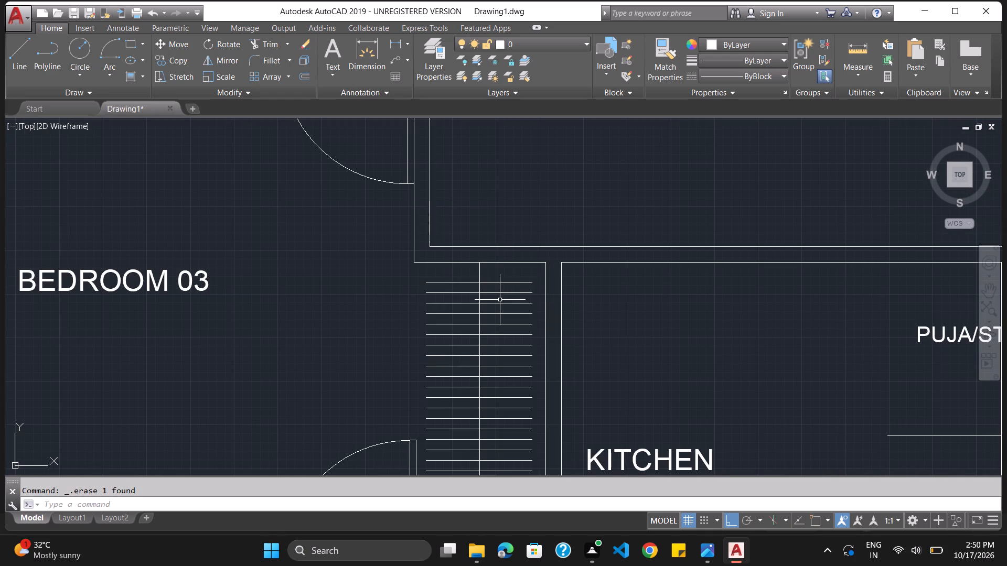
left_click(498, 294)
key("Delete")
left_click(502, 314)
key("Delete")
left_click(509, 334)
scroll(509, 334, "down", 2)
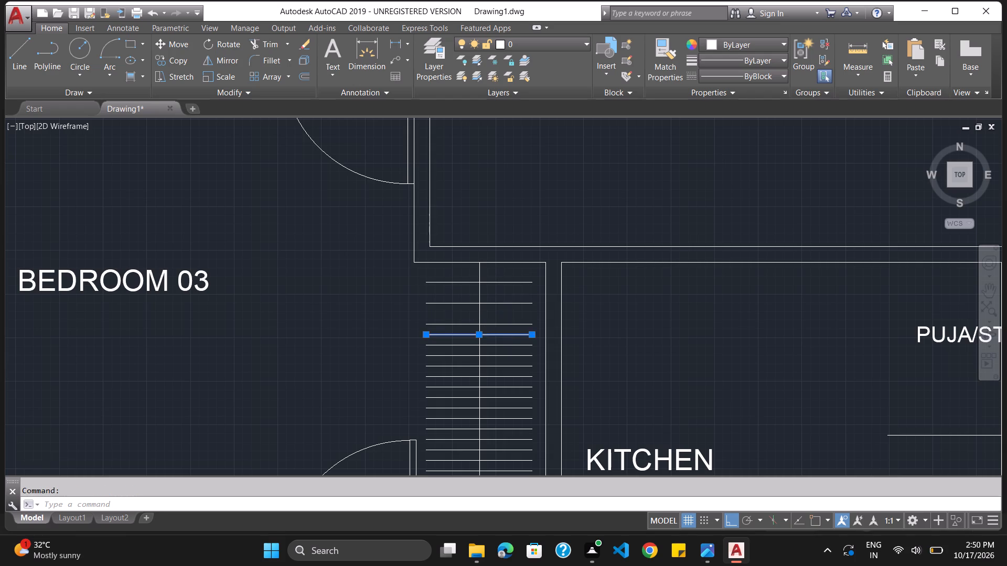
scroll(509, 334, "down", 1)
scroll(507, 361, "up", 4)
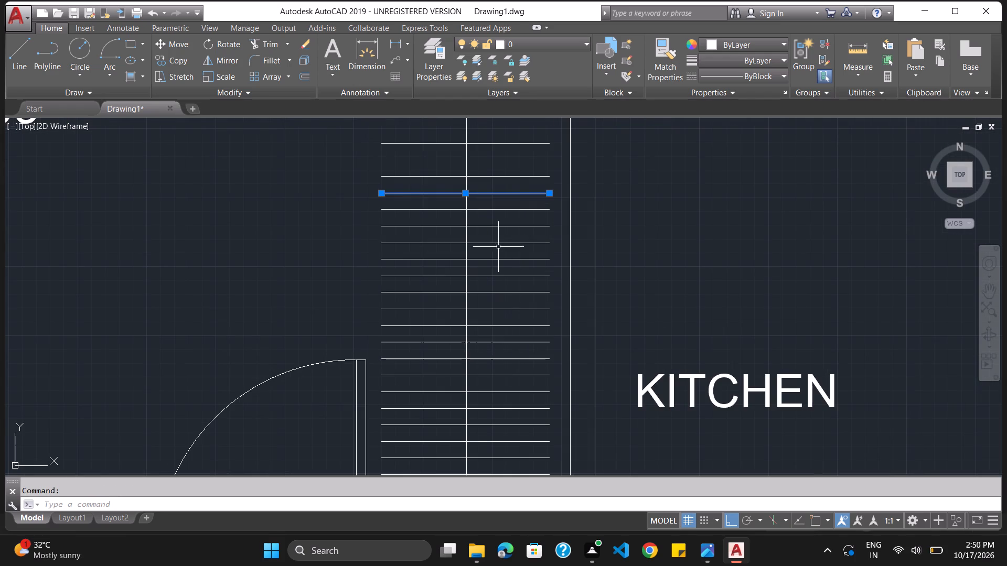
key("Delete")
Continue southwards down the wardrobe, deleting every second line for five more lines.
left_click(516, 226)
key("Delete")
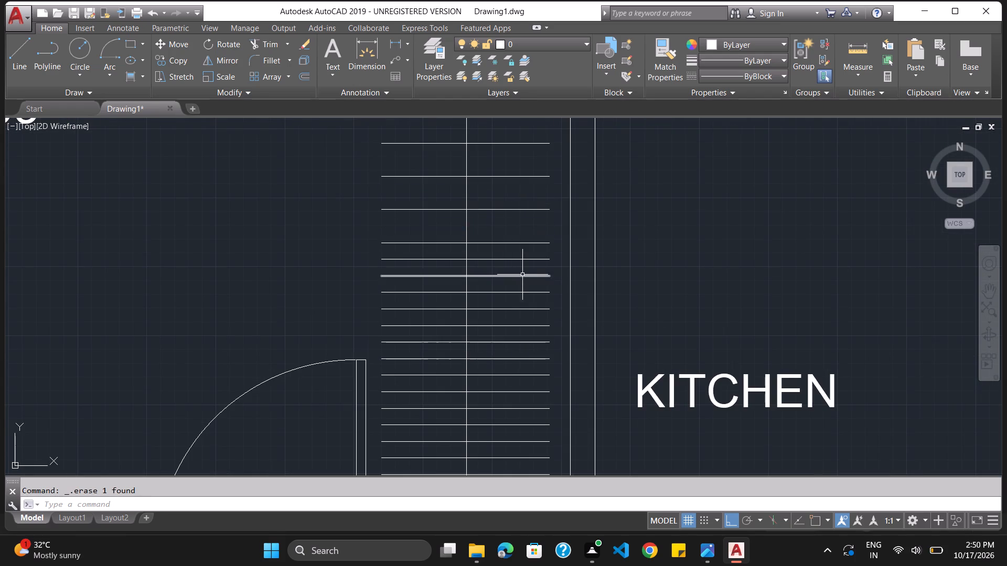
left_click(524, 259)
key("Delete")
left_click(521, 293)
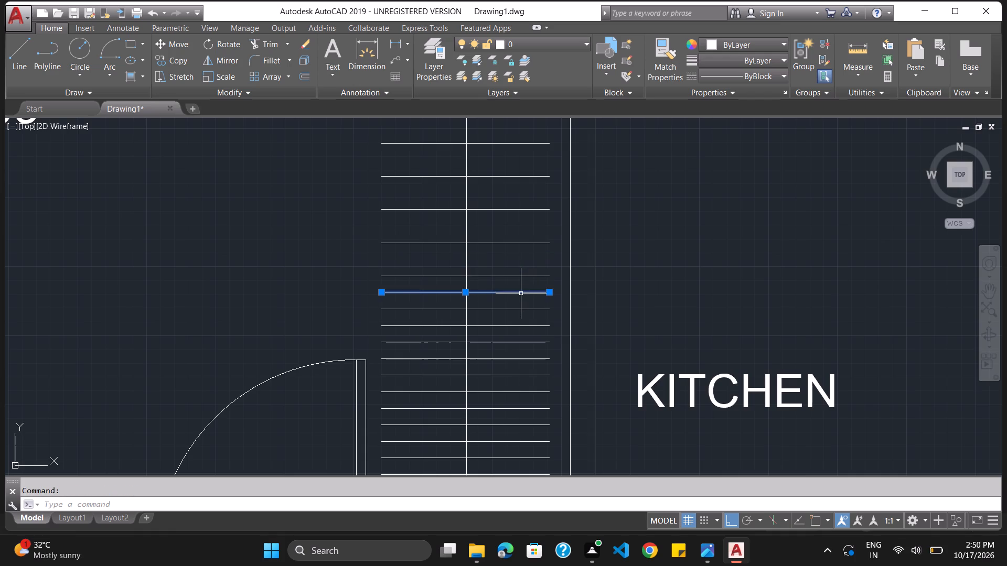
key("Delete")
left_click(517, 325)
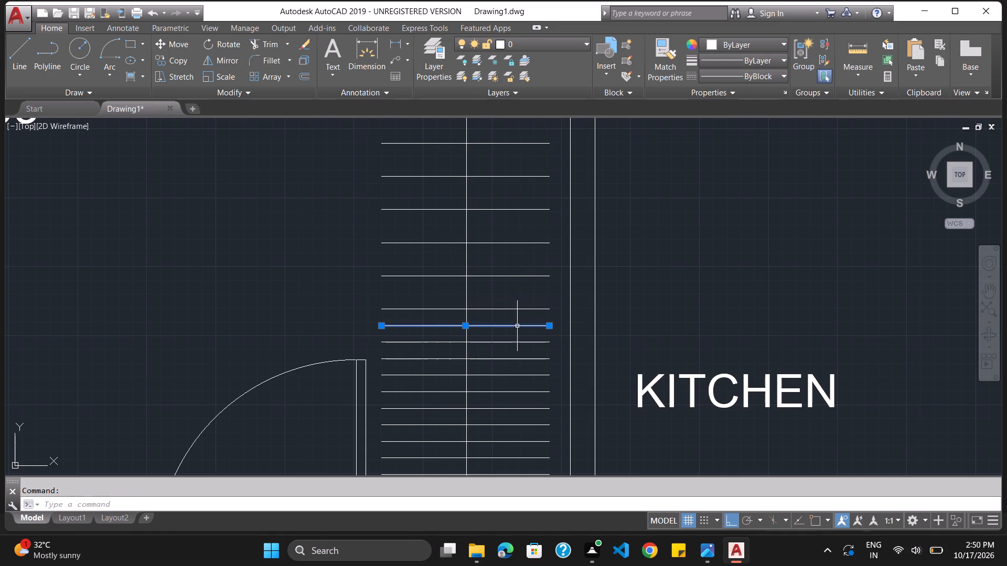
key("Delete")
left_click(518, 359)
key("Delete")
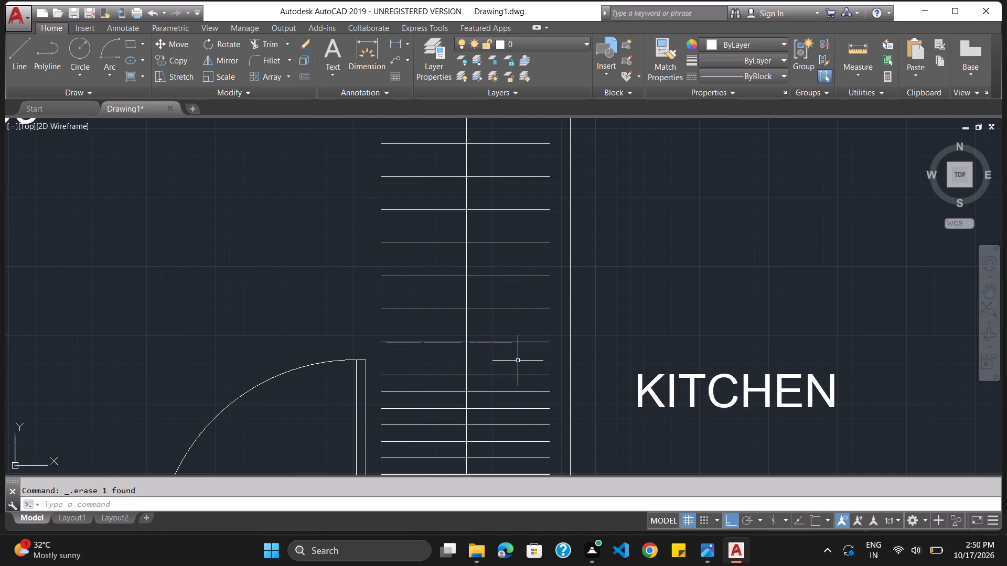
Delete every second line in the remaining southern end of the wardrobe, removing three lines.
scroll(516, 380, "down", 3)
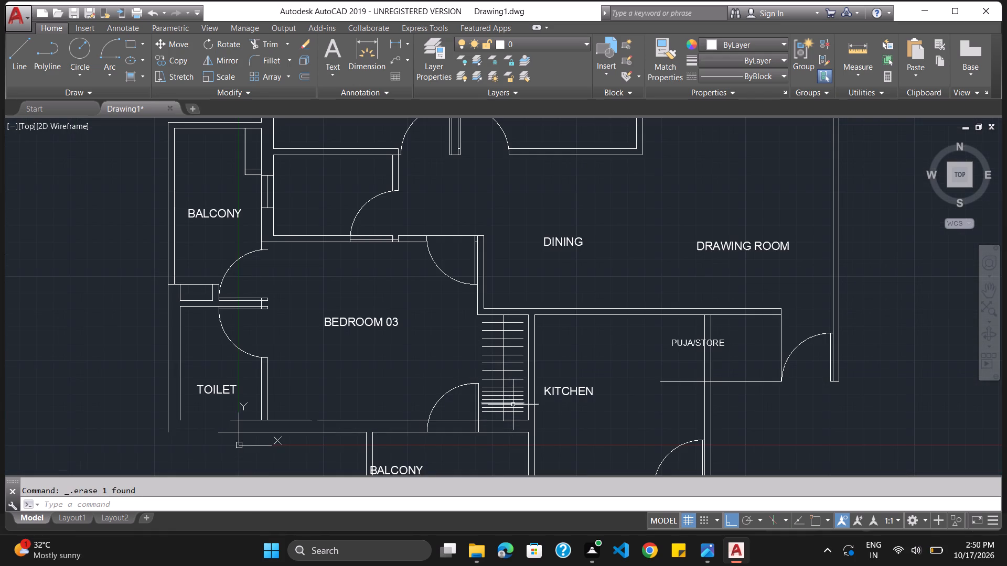
scroll(511, 418, "up", 3)
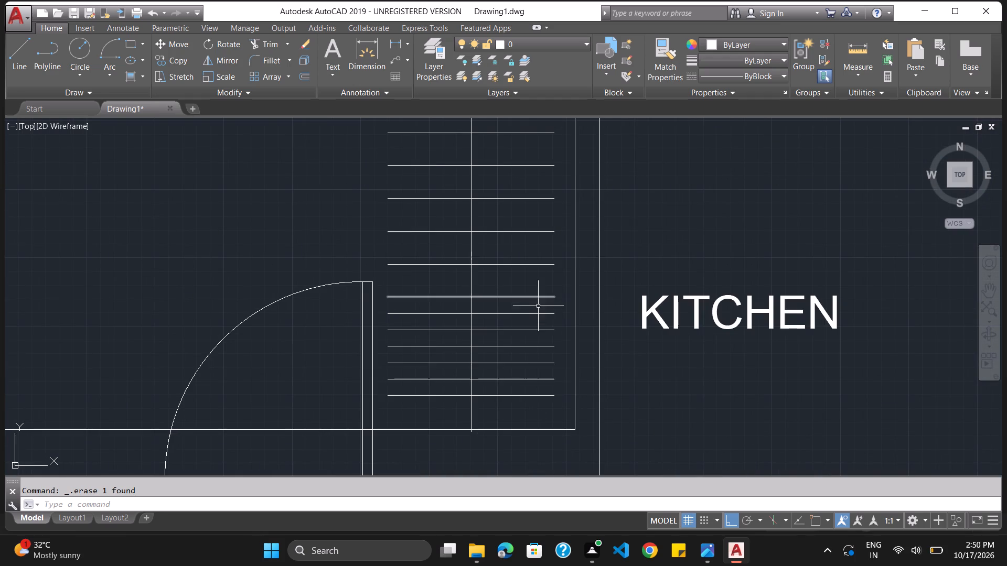
left_click(533, 314)
key("Delete")
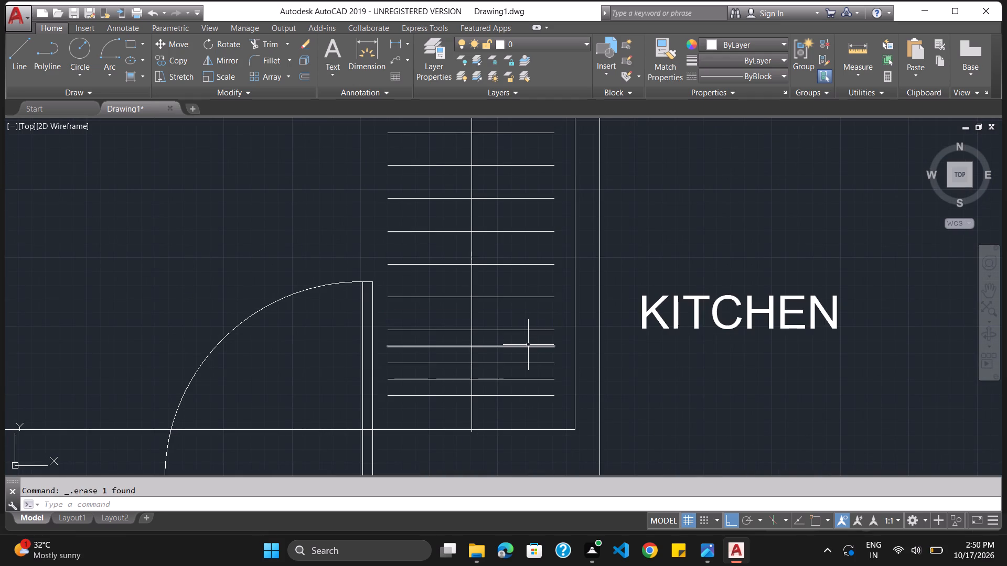
left_click(528, 345)
key("Delete")
left_click(522, 379)
key("Delete")
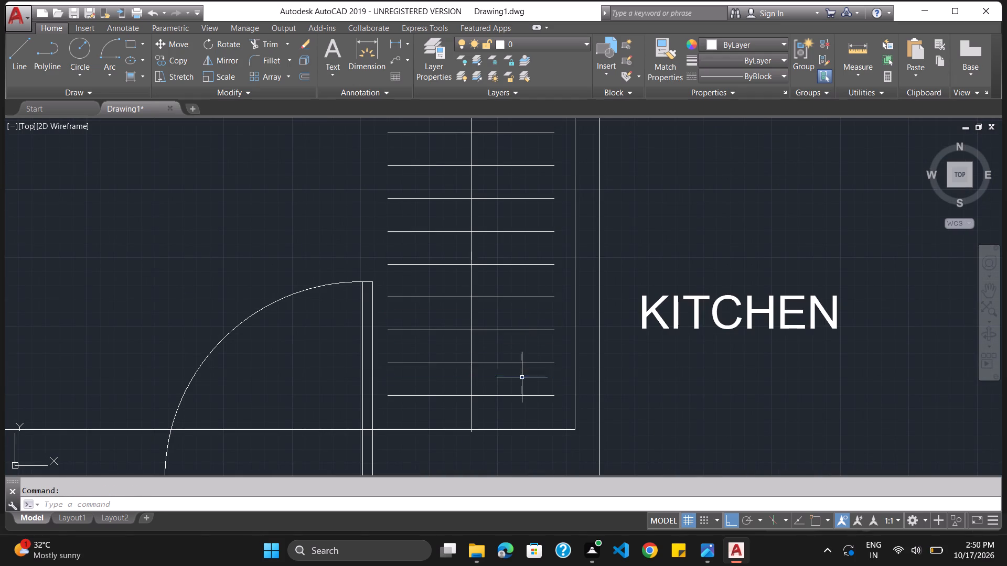
Move the PUJA/STORE label east, off the wall lines and into the middle of its room.
scroll(529, 334, "down", 4)
scroll(532, 281, "up", 1)
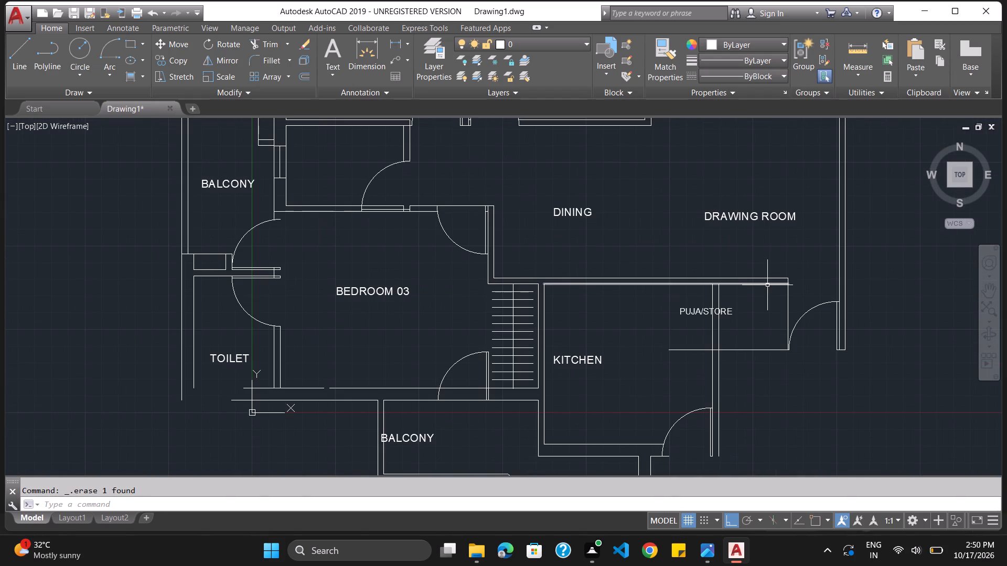
scroll(712, 277, "down", 1)
scroll(827, 295, "up", 2)
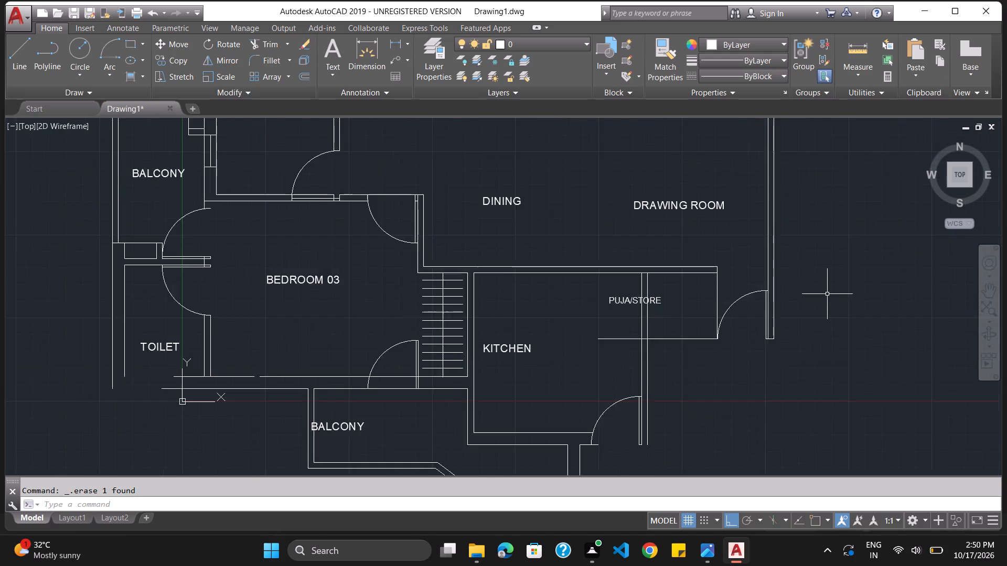
scroll(808, 288, "down", 4)
scroll(778, 277, "up", 3)
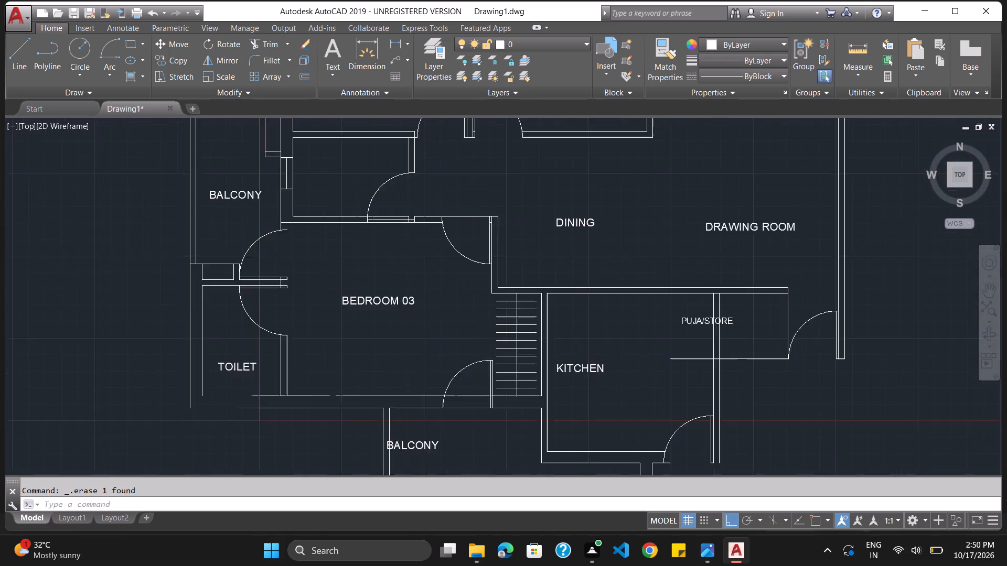
scroll(778, 277, "up", 2)
scroll(777, 282, "down", 2)
scroll(795, 355, "up", 2)
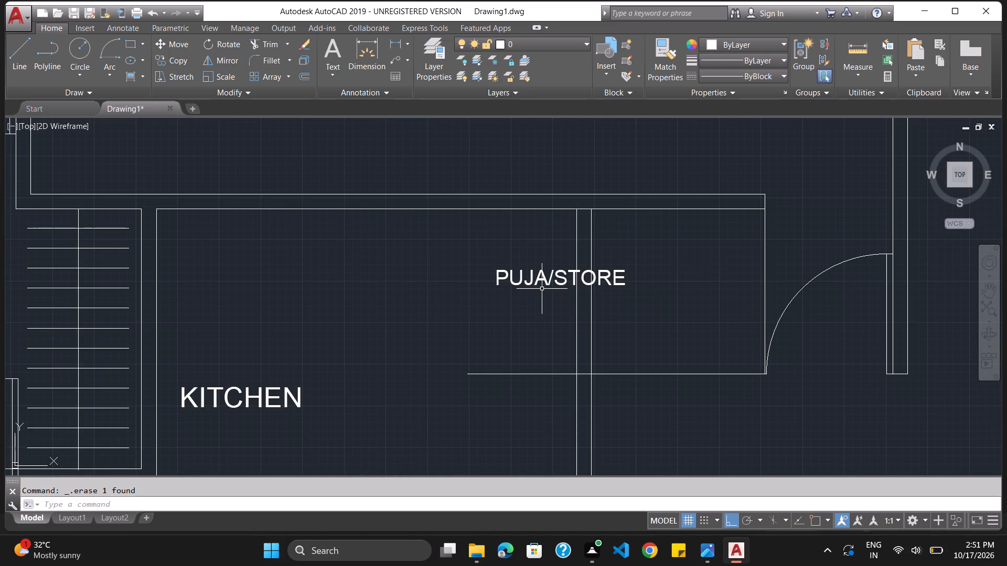
key("Escape")
key("Escape")
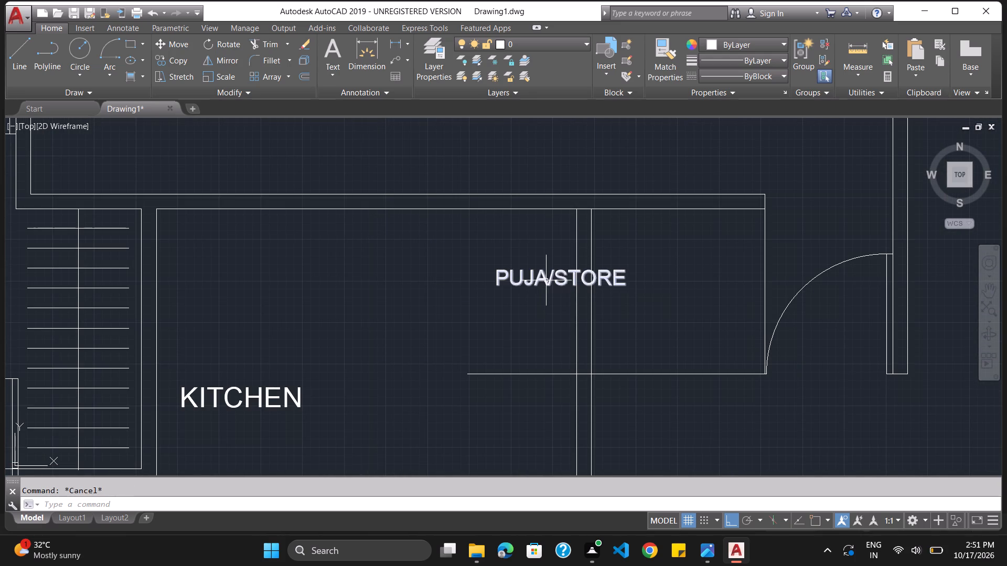
left_click(546, 281)
left_click_drag(546, 281, 662, 287)
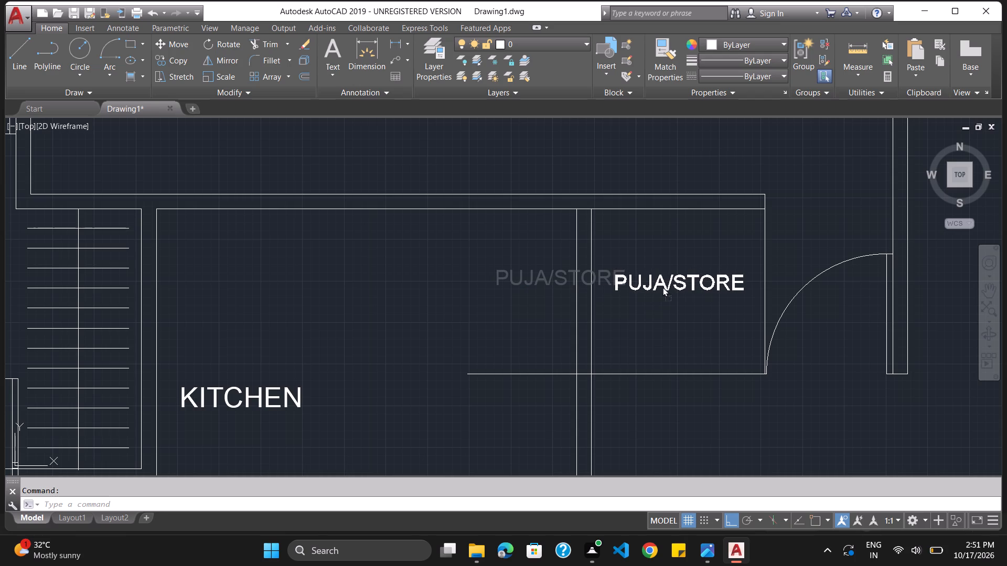
left_click_drag(662, 287, 661, 287)
Move the KITCHEN label east, away from the wardrobe-side wall, towards the middle of the kitchen.
scroll(454, 258, "down", 2)
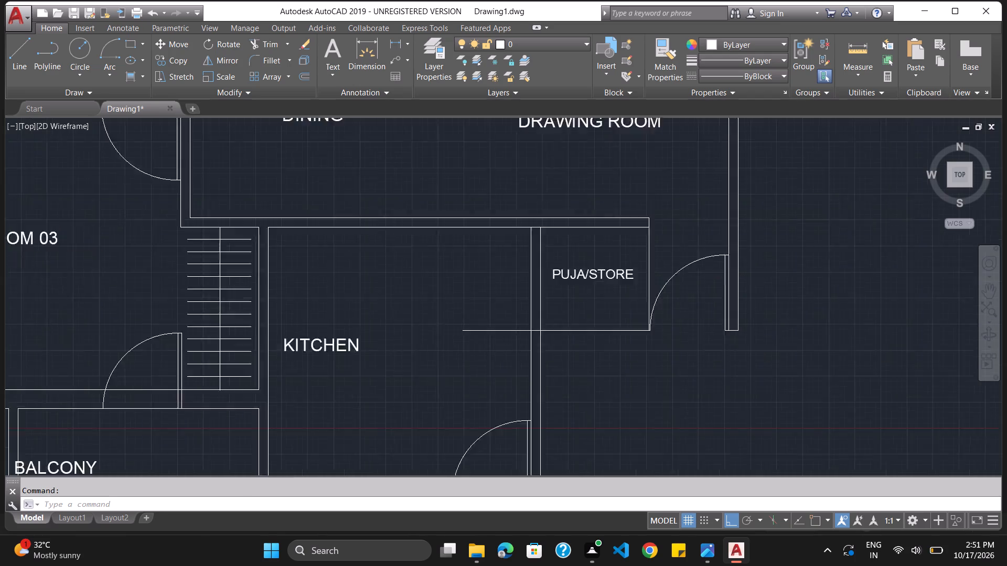
scroll(453, 266, "down", 1)
scroll(378, 363, "up", 2)
left_click_drag(424, 201, 498, 238)
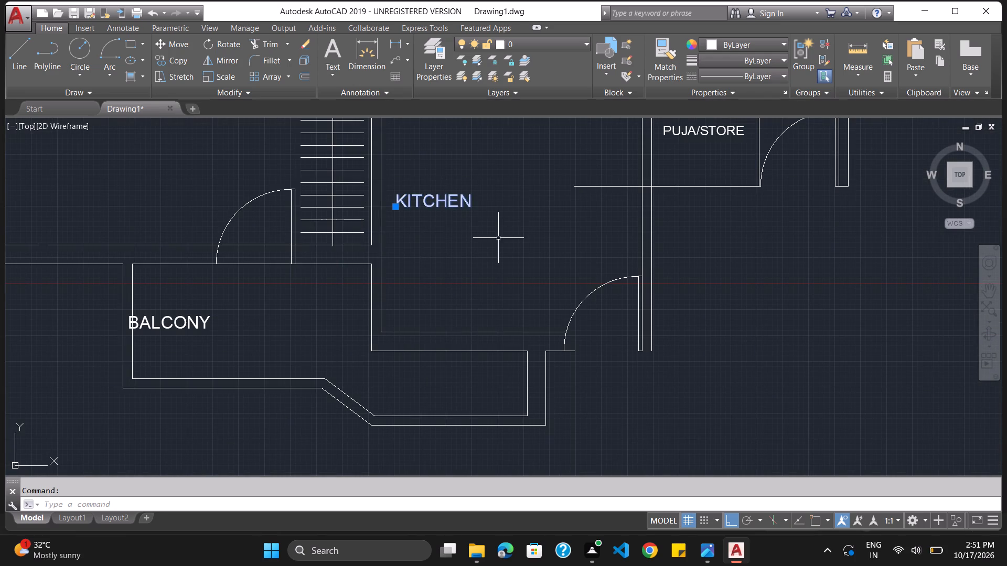
left_click_drag(498, 238, 497, 238)
left_click_drag(435, 203, 503, 253)
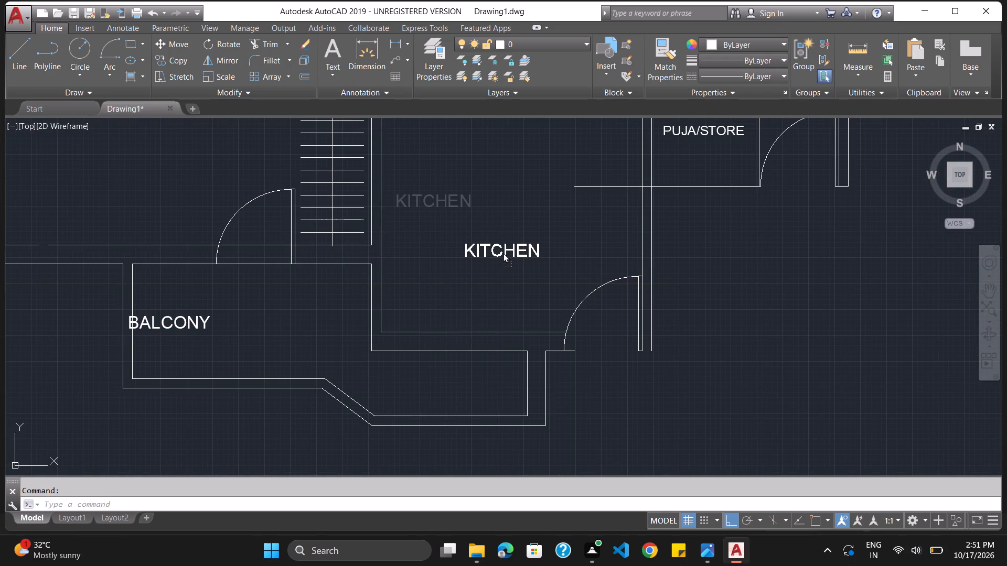
left_click_drag(503, 253, 500, 252)
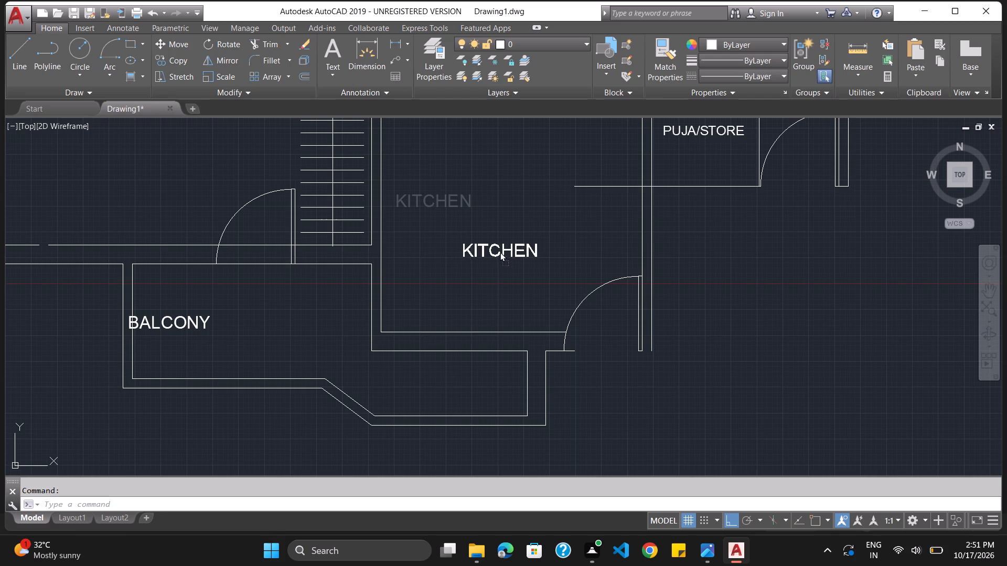
left_click_drag(500, 252, 498, 179)
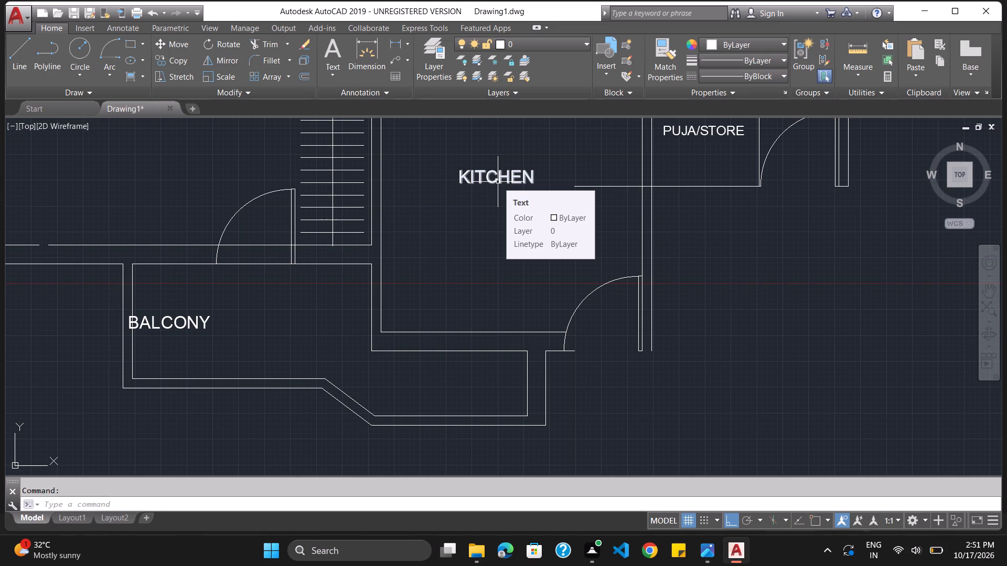
With object snap on, move the kitchen's south door and the selected KITCHEN label west, placing the door leaf's lower corner on the balcony wall's inner corner.
left_click(498, 182)
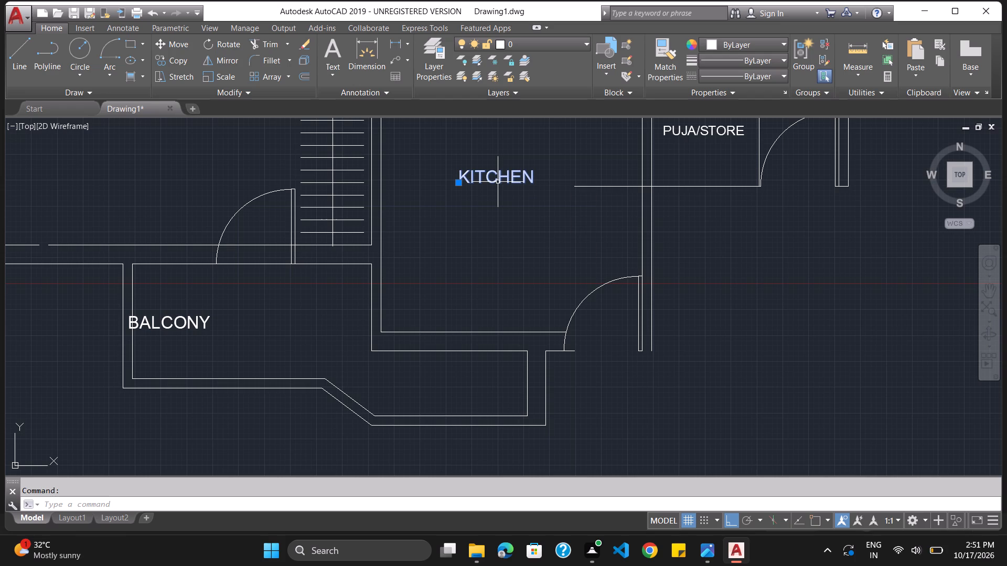
scroll(498, 182, "down", 5)
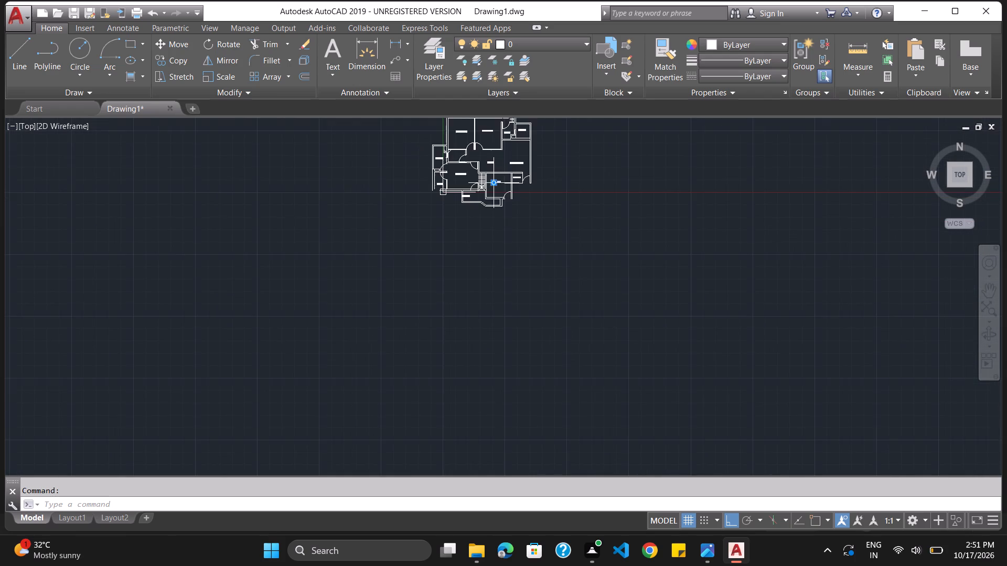
scroll(487, 168, "up", 4)
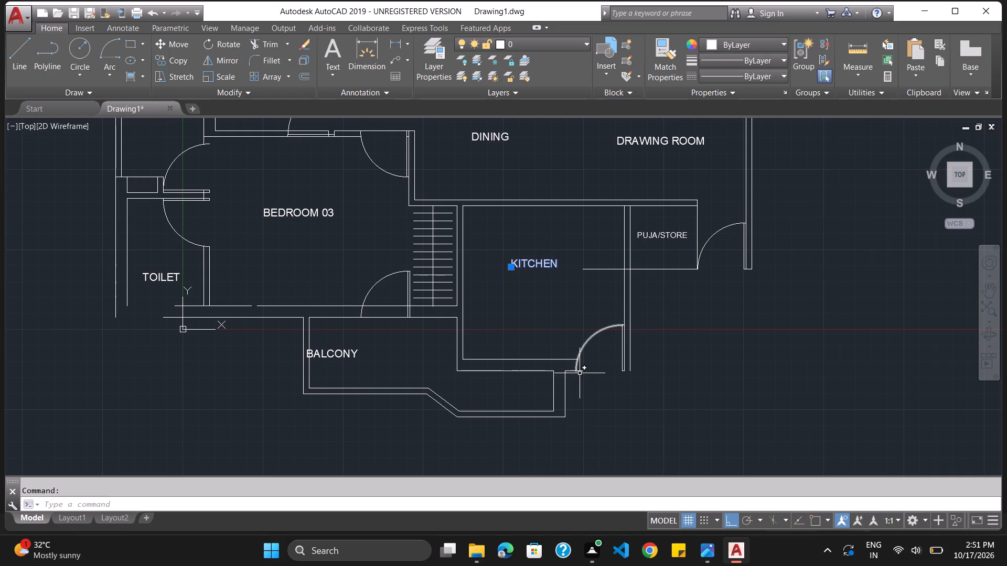
left_click(592, 338)
left_click(622, 339)
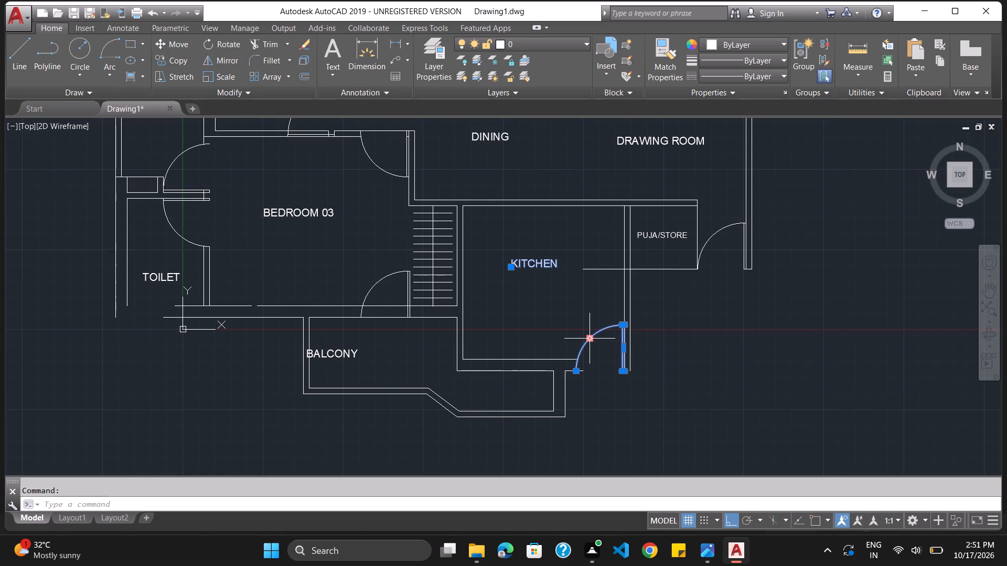
scroll(612, 342, "up", 4)
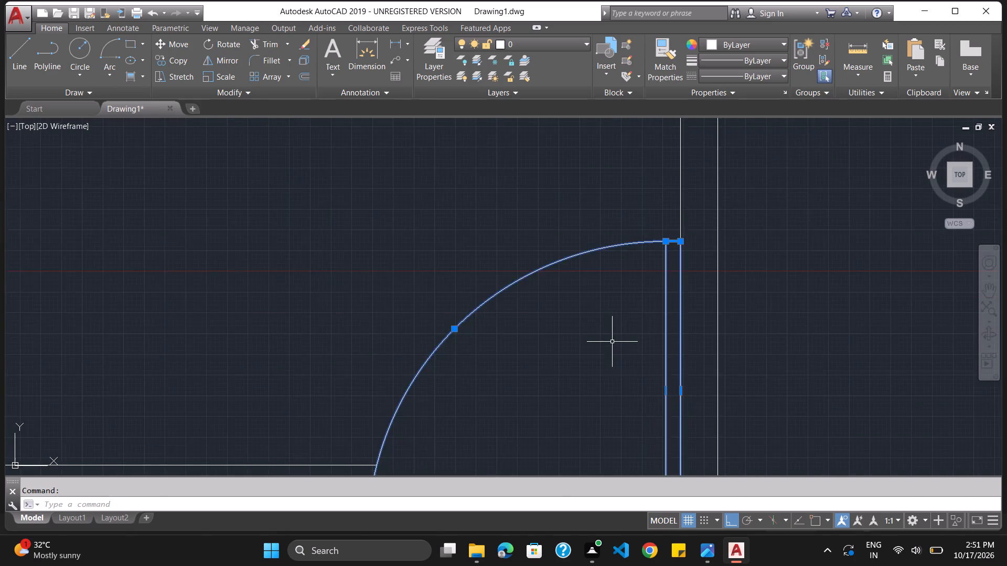
scroll(620, 356, "down", 3)
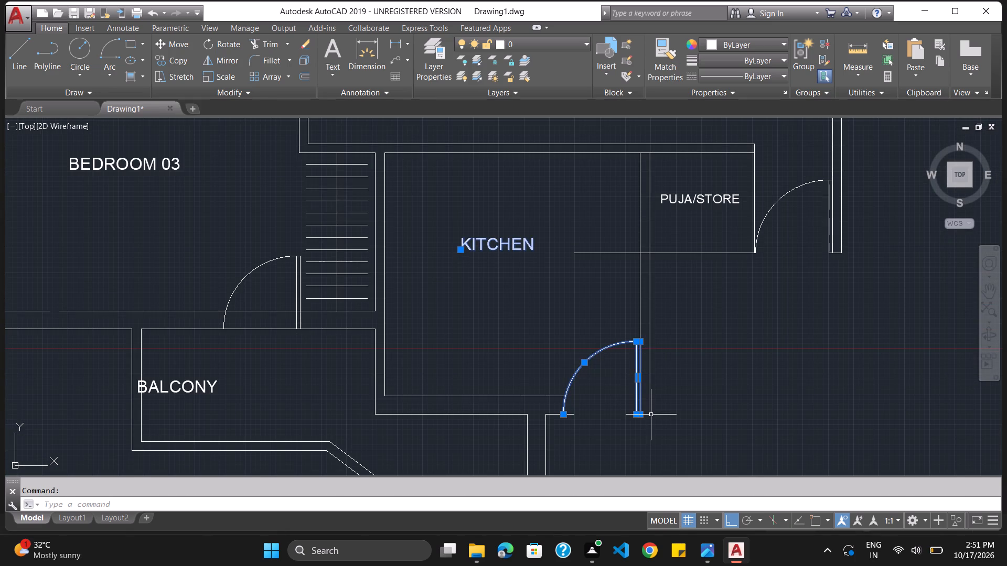
key("m")
key("Return")
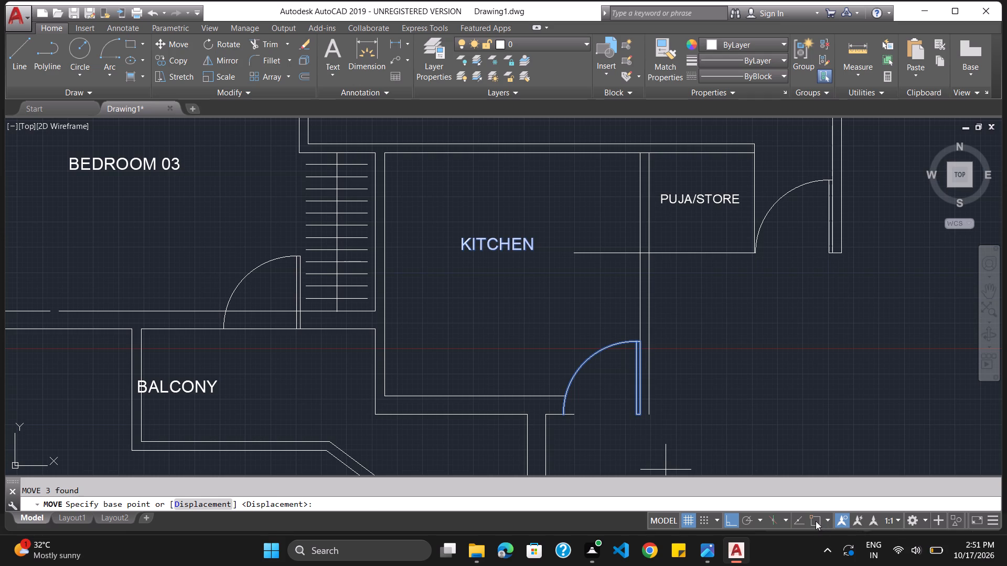
left_click(815, 520)
left_click(640, 412)
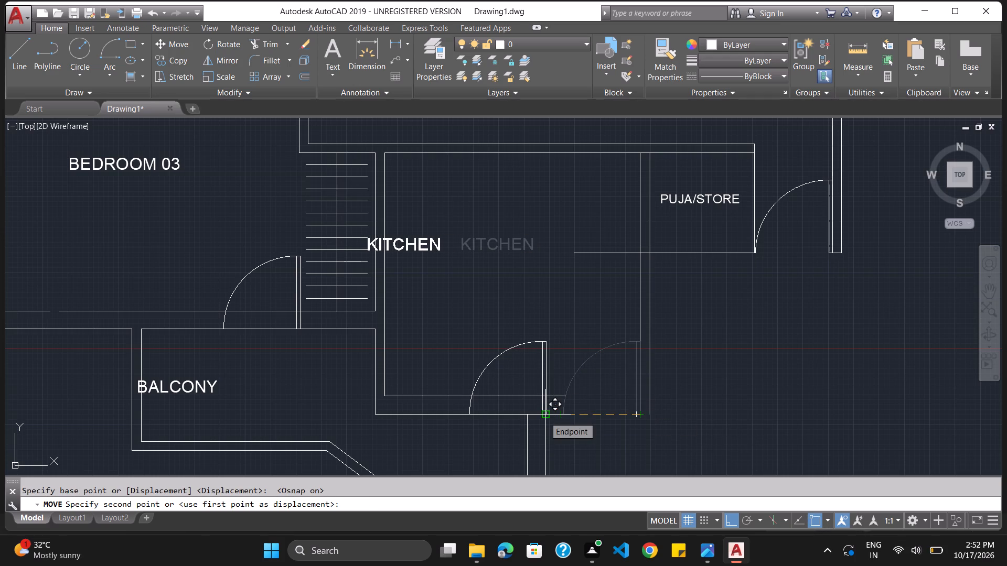
left_click(529, 417)
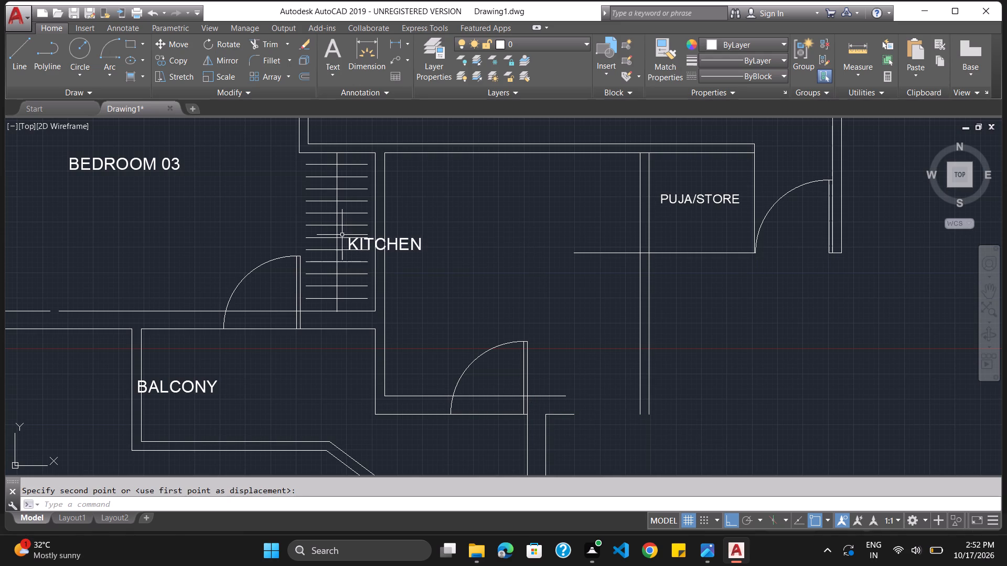
Move the KITCHEN label east, off the wardrobe and wall lines, into the middle of the kitchen.
left_click(392, 246)
left_click(395, 243)
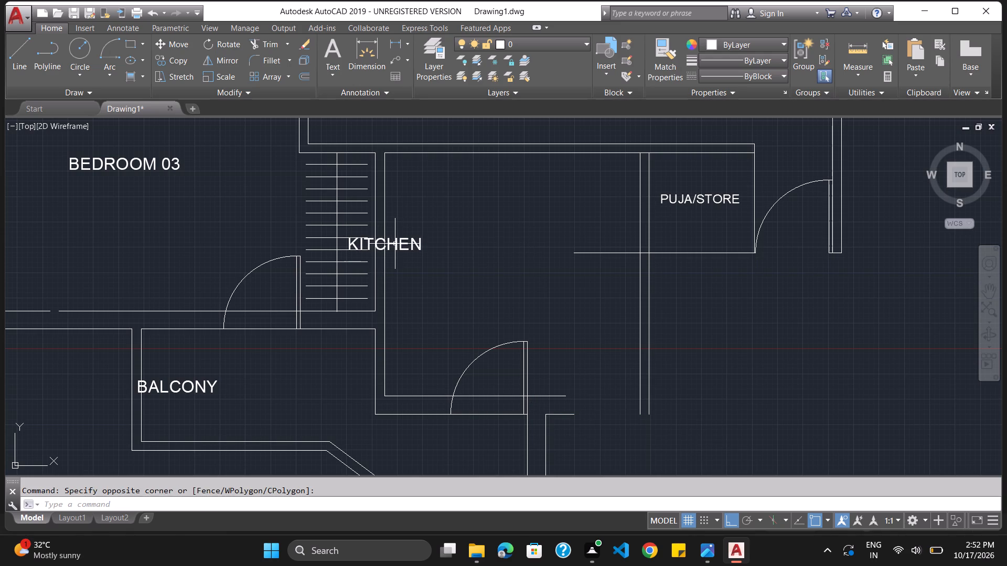
key("Escape")
left_click(387, 248)
left_click_drag(391, 246, 465, 257)
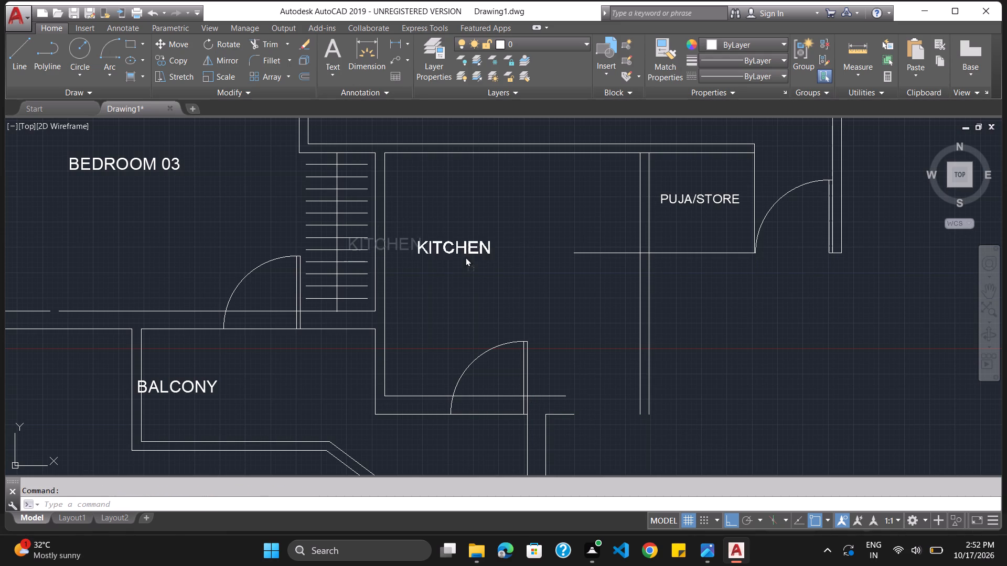
left_click_drag(465, 257, 498, 255)
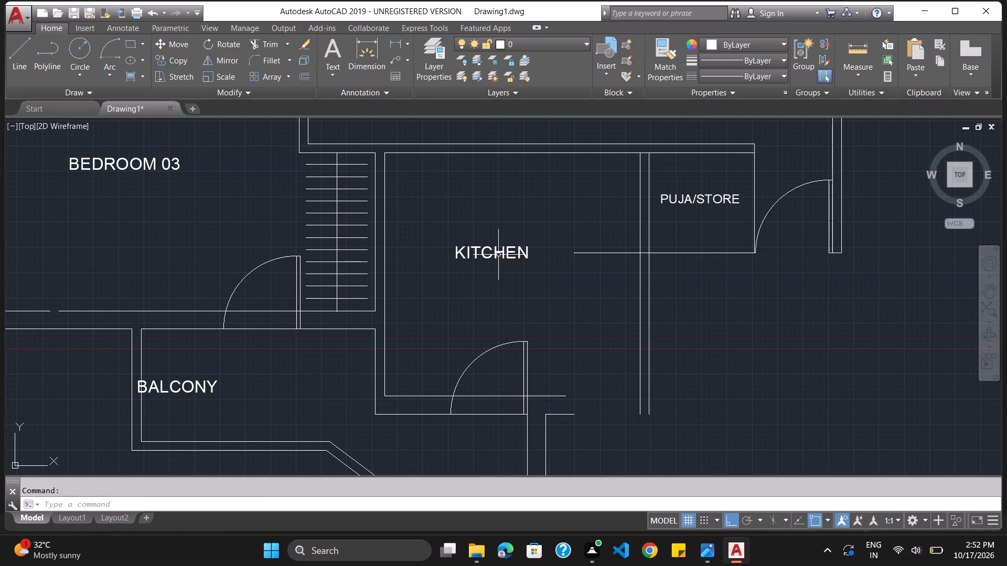
key("Escape")
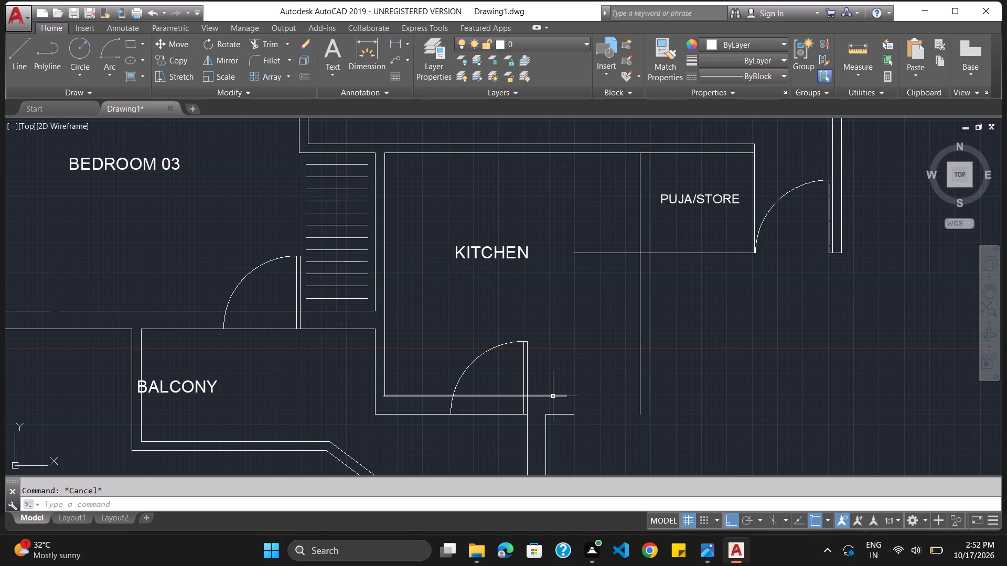
Using Trim, extend the kitchen's two south wall lines to its east wall and trim the leftover inner line at the southeast corner.
type("TRIM")
key("Return")
key("Return")
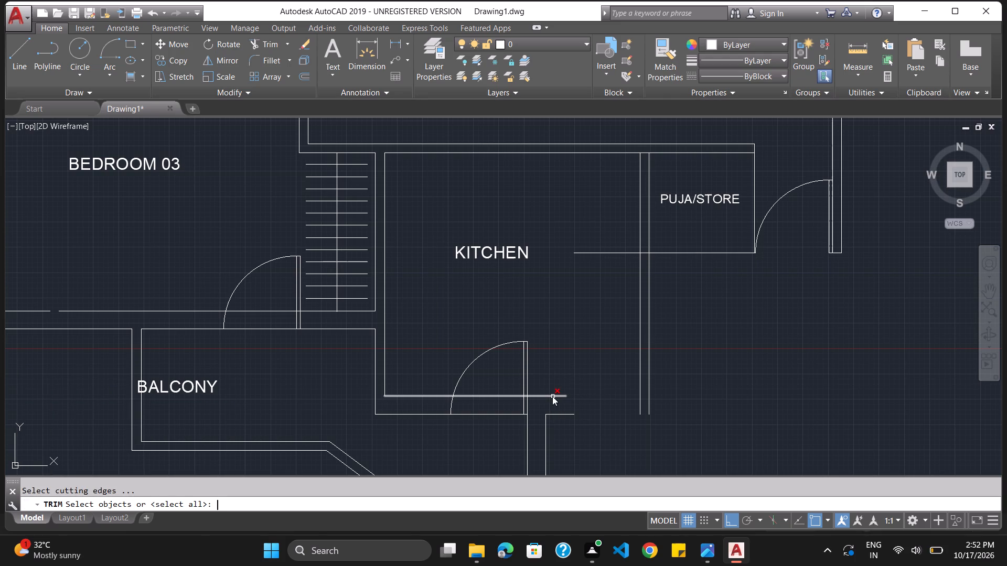
left_click(556, 397, "shift")
left_click(580, 397, "shift")
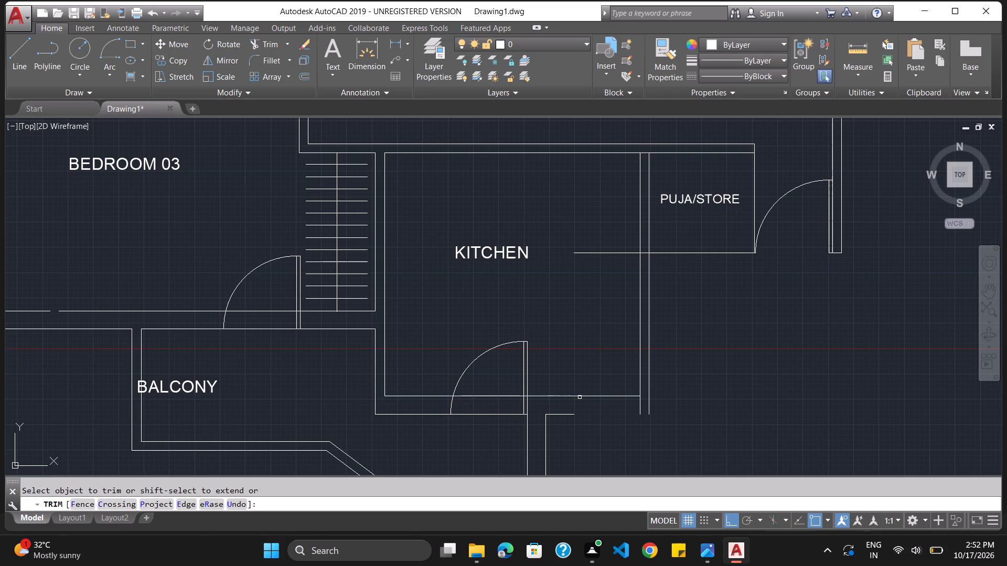
left_click(571, 413, "shift")
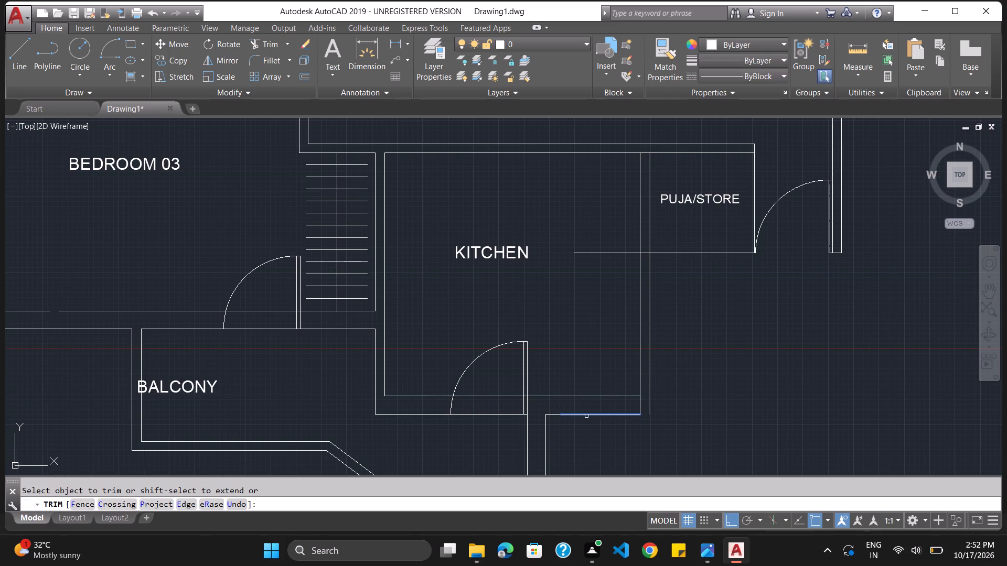
left_click(586, 416, "shift")
left_click(608, 413, "shift")
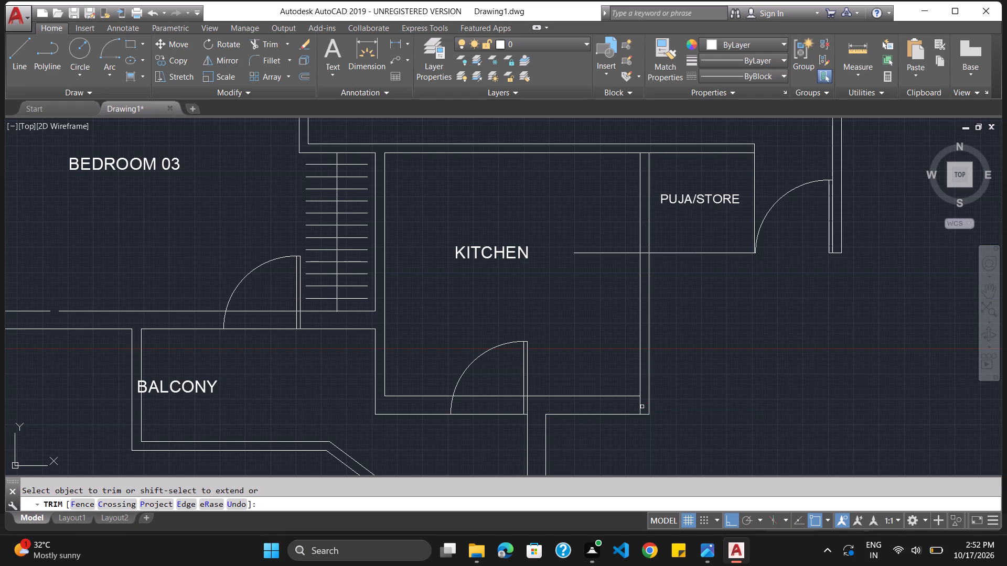
left_click(640, 407)
Trim the PUJA/STORE south wall line back to the outer face of the kitchen's east wall.
left_click(623, 254)
scroll(651, 256, "up", 2)
left_click(634, 248)
scroll(634, 251, "down", 1)
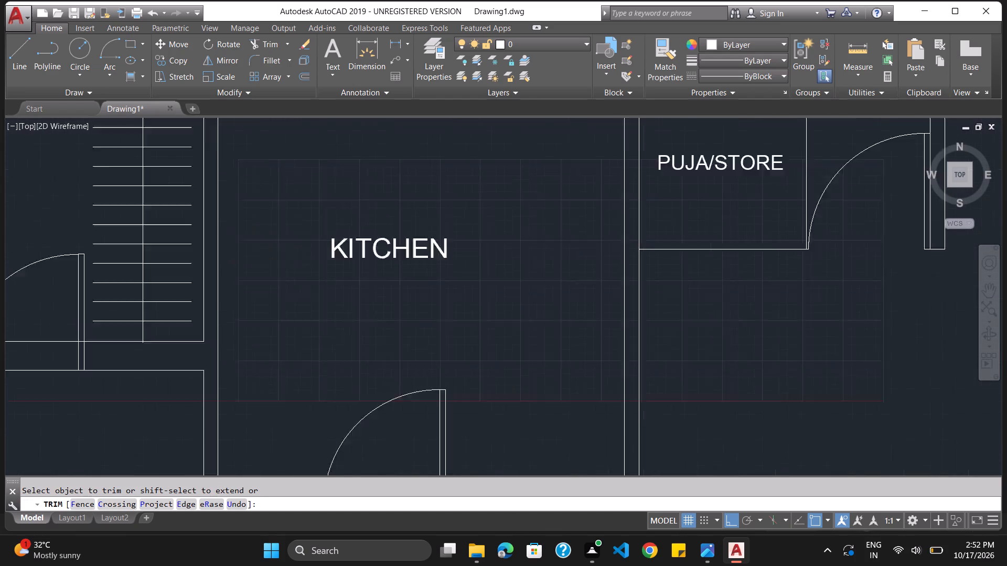
scroll(634, 251, "down", 3)
scroll(633, 253, "up", 1)
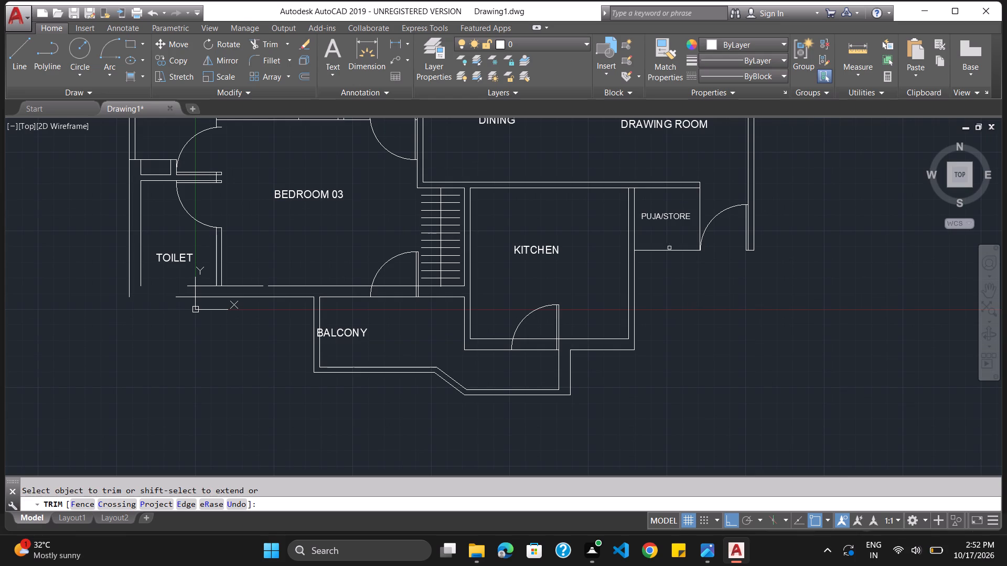
key("Escape")
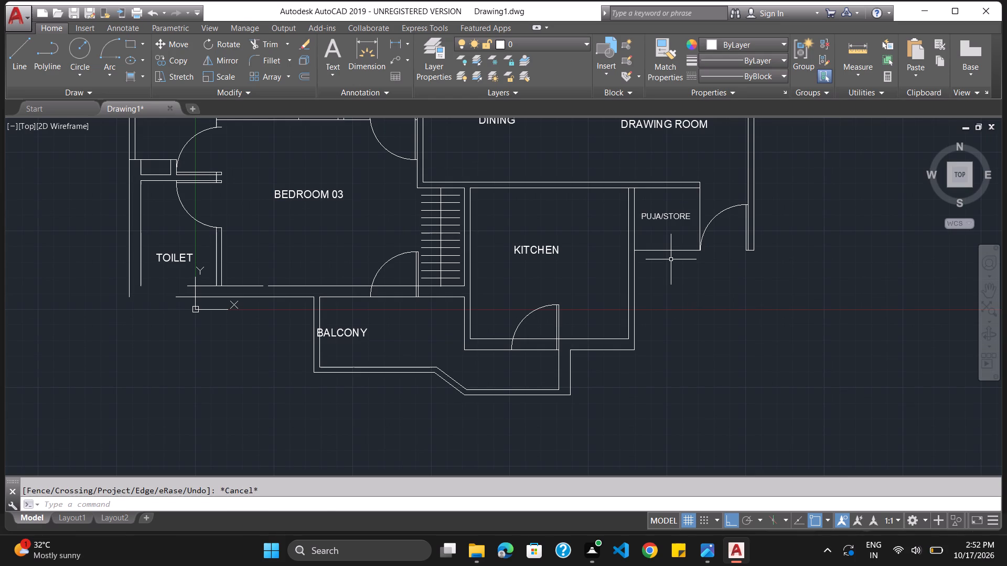
Offset the PUJA/STORE south wall line 4.5" north, into the room.
key("o")
key("Return")
key("4")
type(".5")
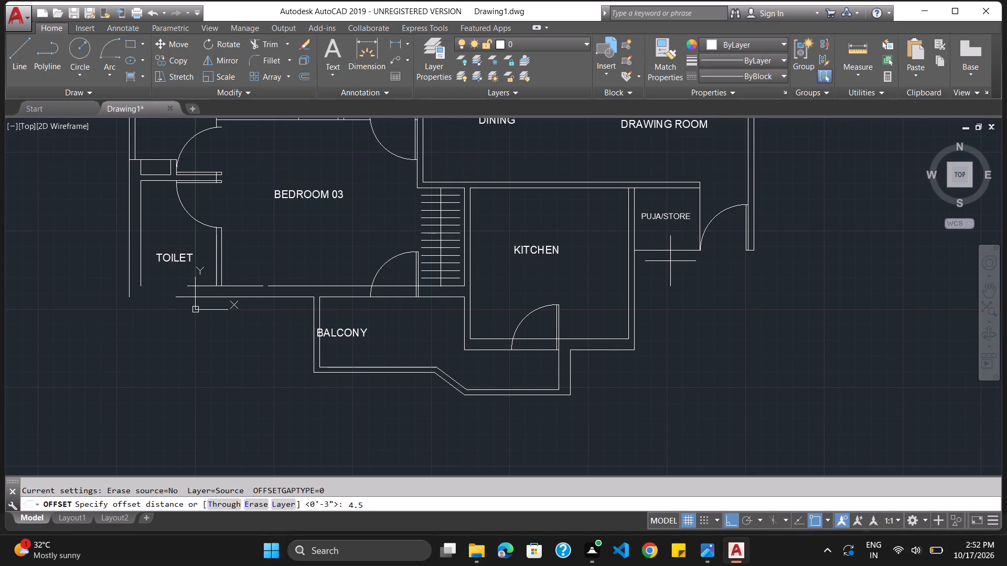
key("shift+quotedbl")
key("Return")
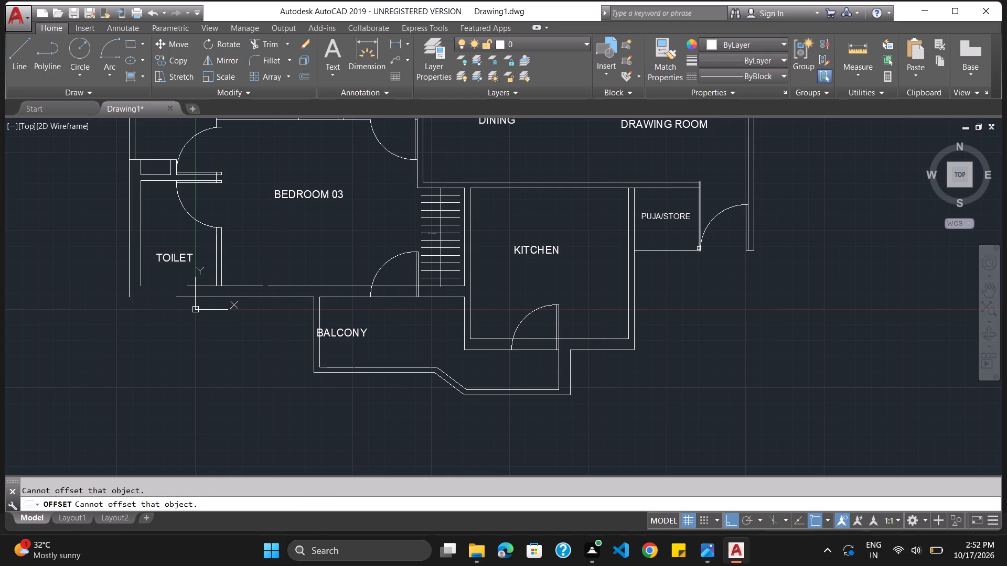
left_click(693, 250)
left_click(694, 244)
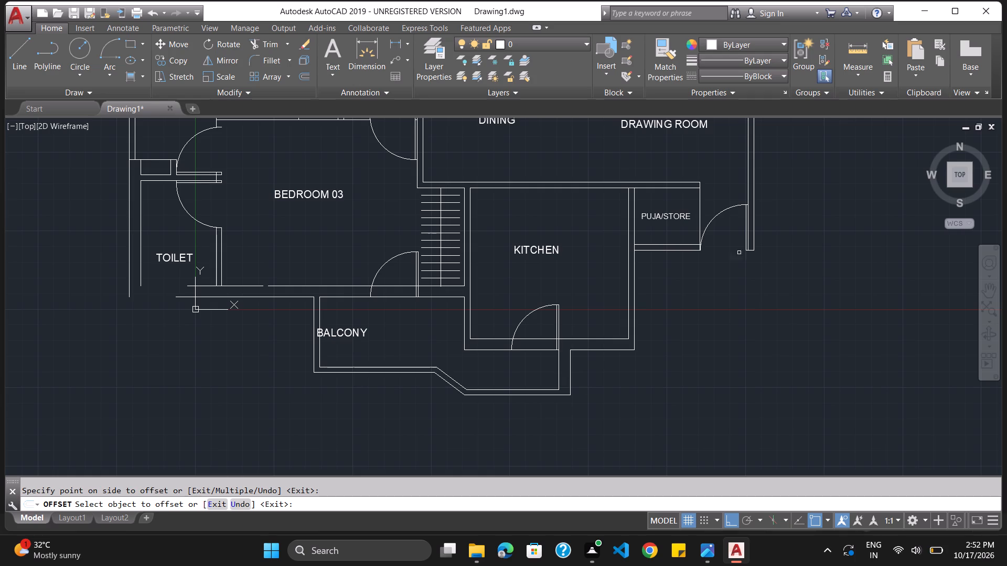
left_click(536, 251)
left_click(536, 251)
key("Escape")
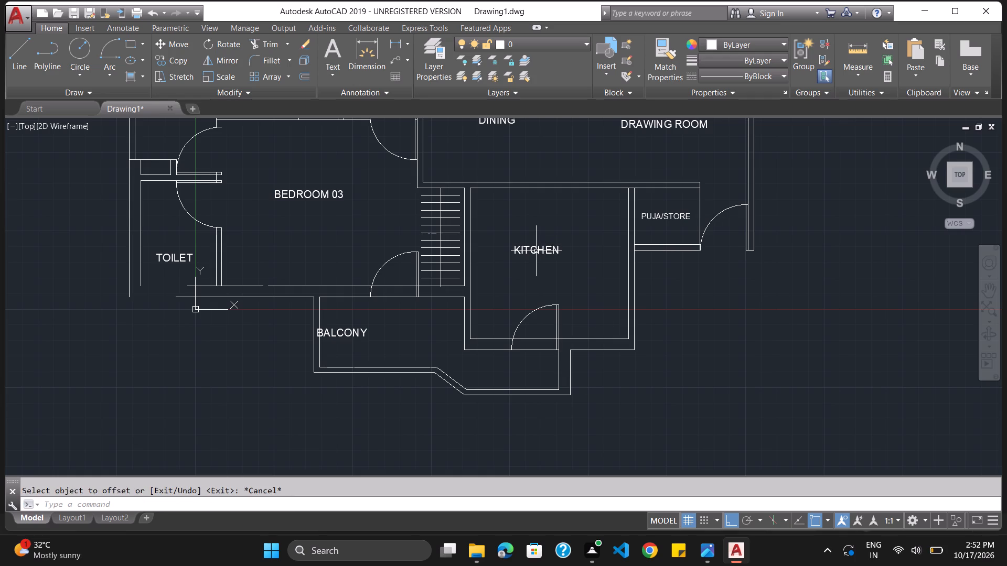
Move the KITCHEN label slightly southeast so it sits nearer the centre of the kitchen.
left_click(536, 251)
left_click_drag(536, 251, 550, 267)
key("Escape")
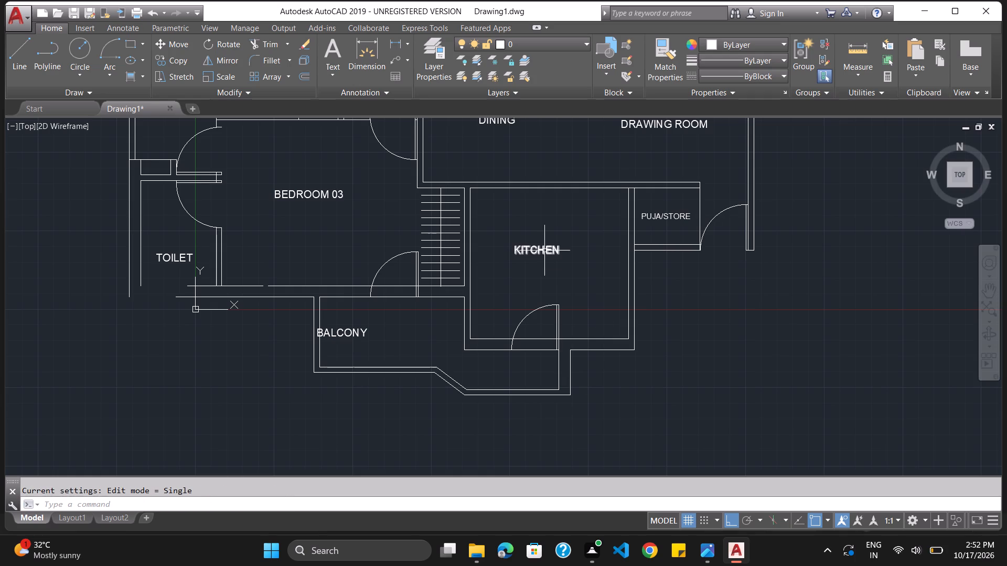
left_click(544, 249)
left_click_drag(544, 249, 559, 271)
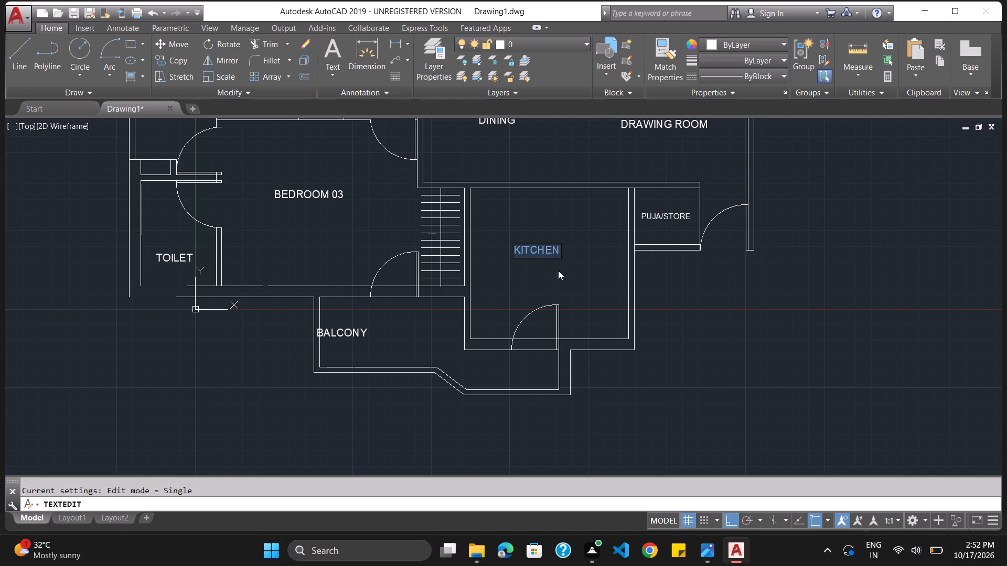
left_click_drag(548, 255, 577, 268)
left_click_drag(537, 246, 554, 263)
key("Escape")
left_click(535, 251)
left_click_drag(524, 252, 554, 260)
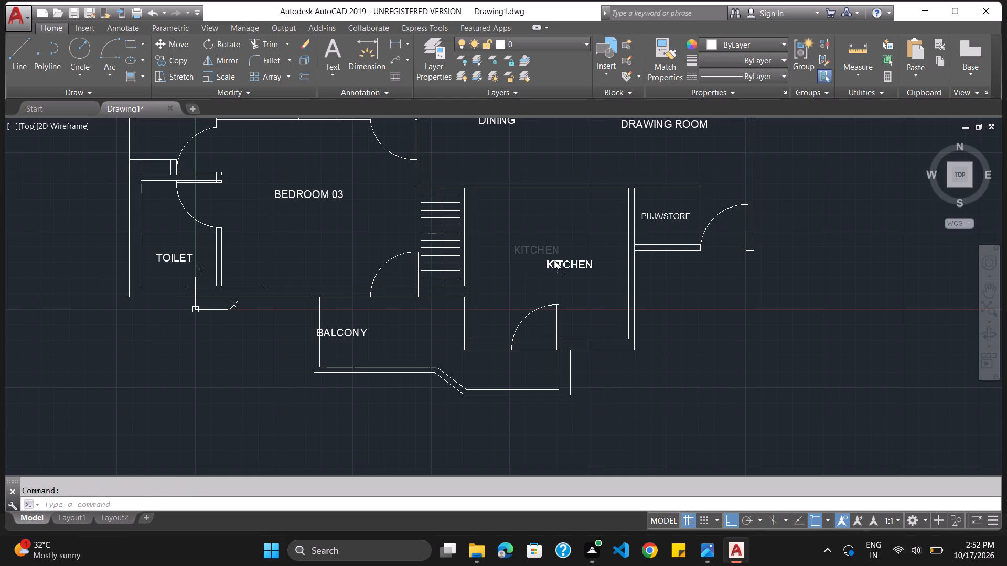
left_click_drag(554, 260, 541, 257)
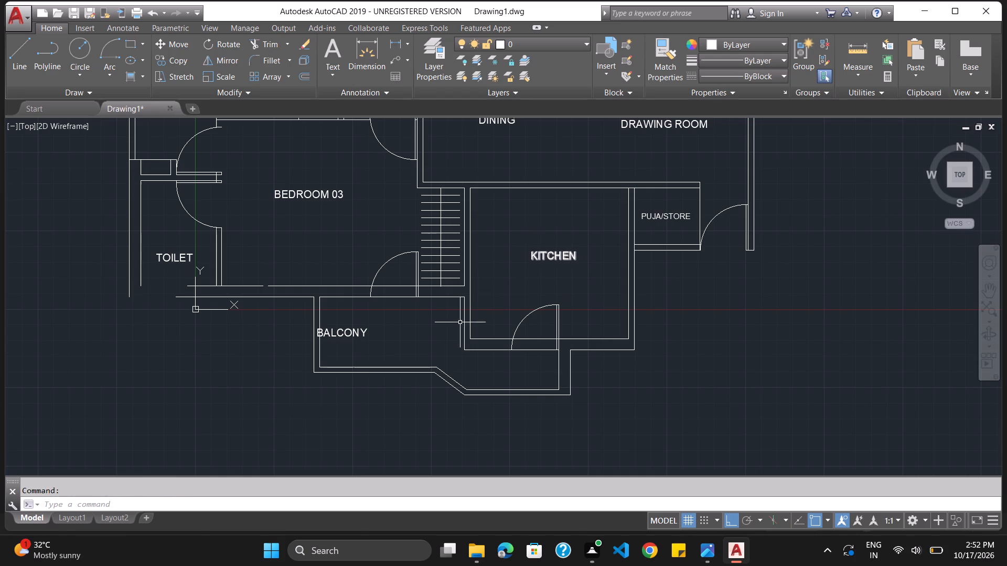
Using Trim, extend both toilet south wall lines to the west wall and close the inner line's gap below Bedroom 03.
scroll(534, 276, "down", 1)
scroll(533, 190, "down", 2)
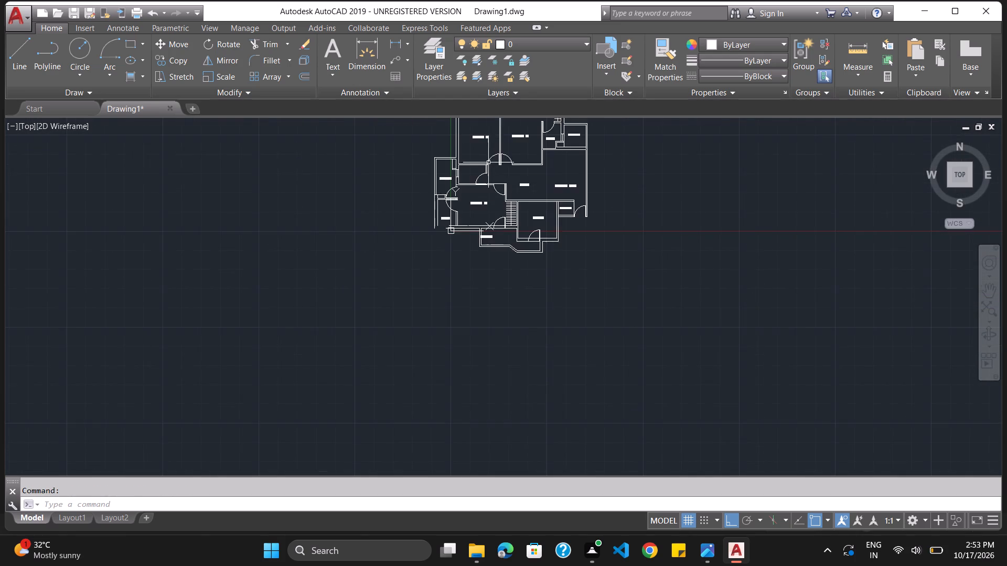
scroll(488, 166, "down", 2)
scroll(478, 119, "up", 2)
scroll(491, 165, "up", 1)
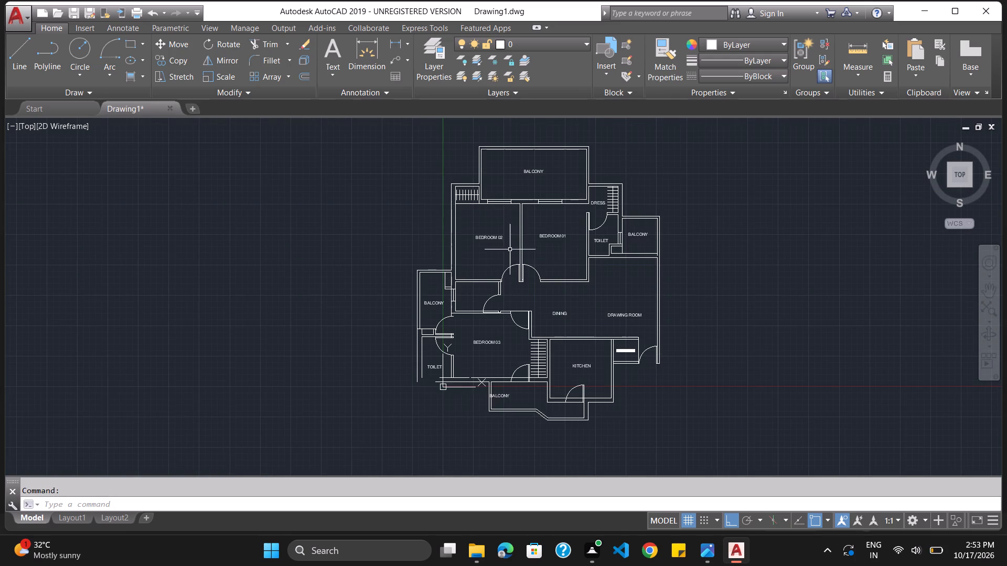
scroll(510, 270, "up", 1)
scroll(510, 272, "down", 1)
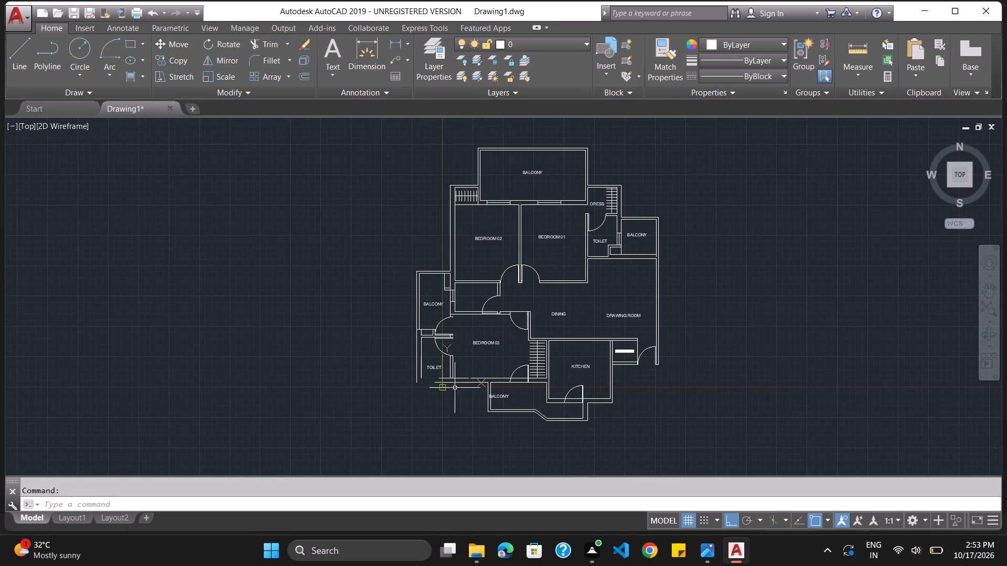
scroll(426, 380, "up", 4)
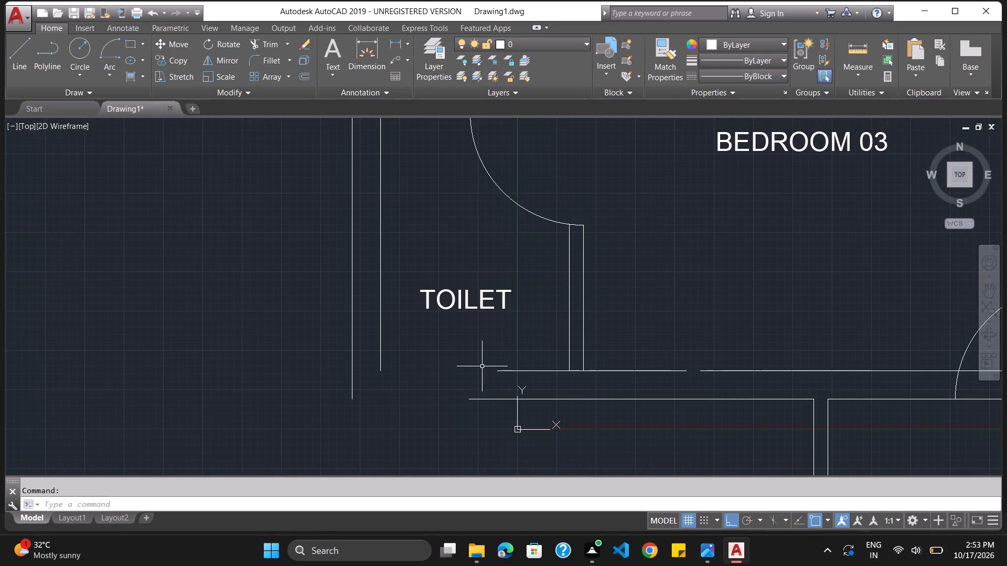
type("TRIM")
key("Return")
key("Return")
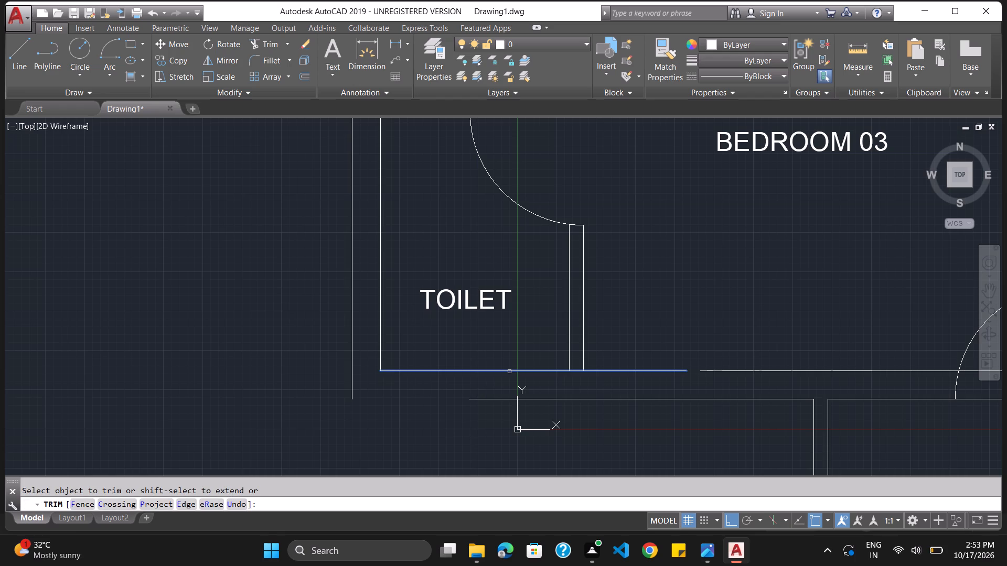
left_click(509, 372, "shift")
left_click(484, 400, "shift")
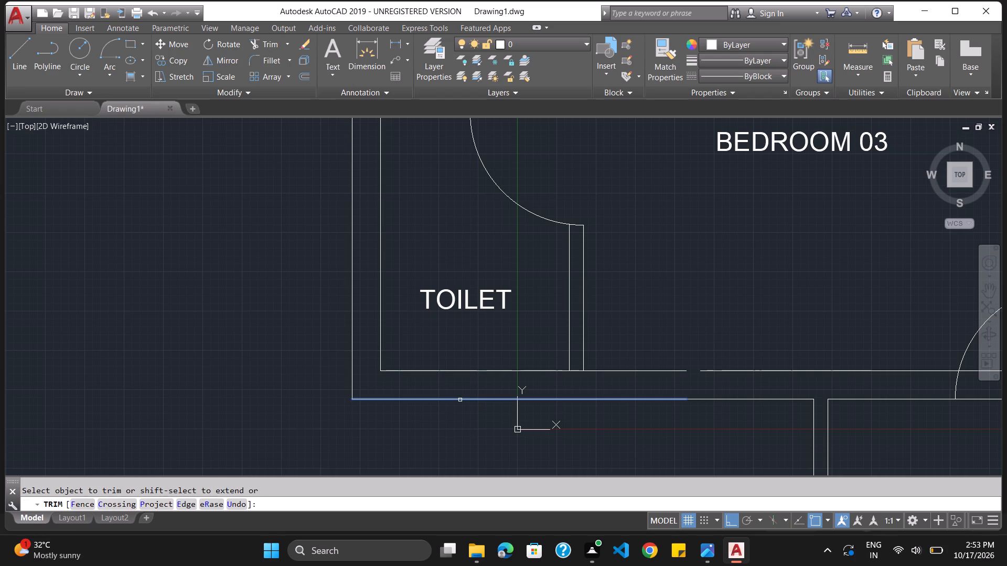
left_click(456, 400, "shift")
left_click(654, 371, "shift")
Trim the inner and outer south wall lines of the kitchen across its door opening.
scroll(846, 406, "down", 4)
scroll(903, 426, "down", 4)
scroll(948, 417, "up", 5)
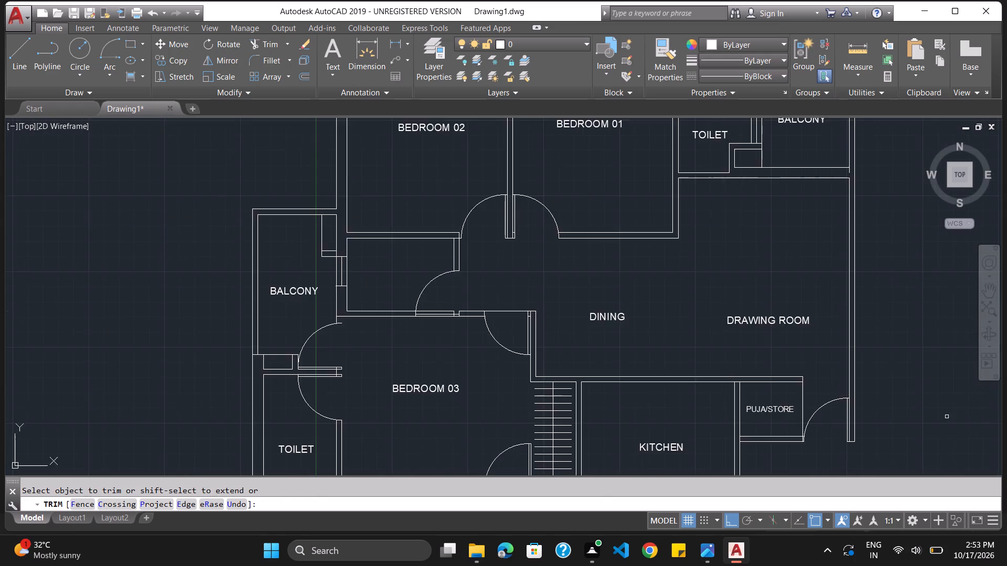
scroll(931, 428, "down", 3)
scroll(915, 474, "up", 2)
scroll(907, 470, "down", 2)
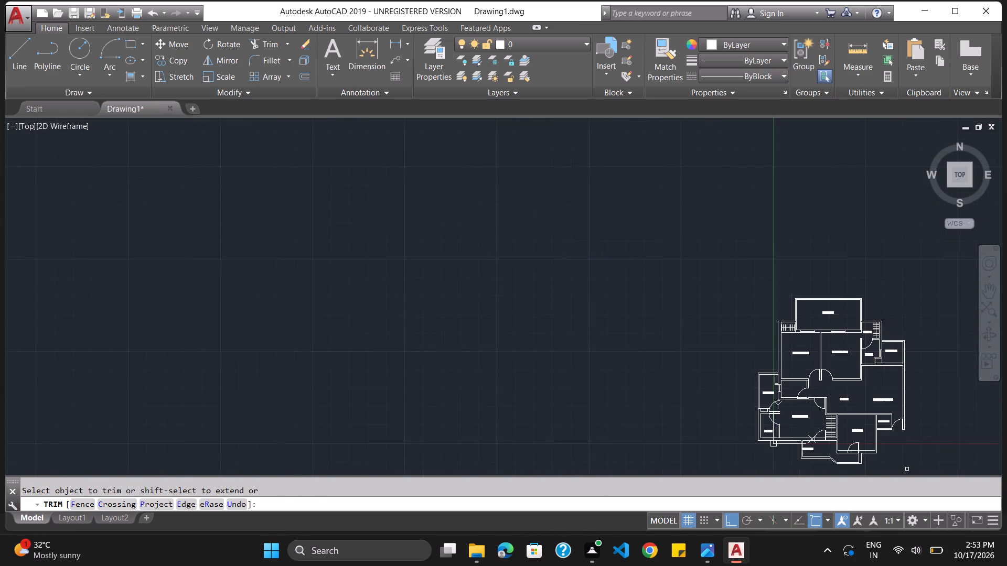
scroll(906, 469, "up", 2)
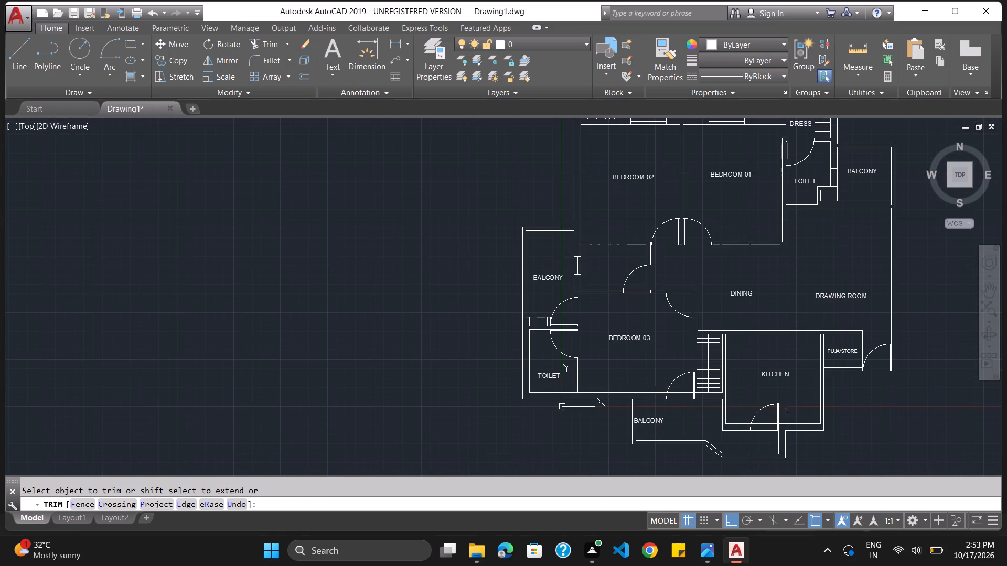
scroll(842, 409, "down", 1)
scroll(771, 417, "up", 4)
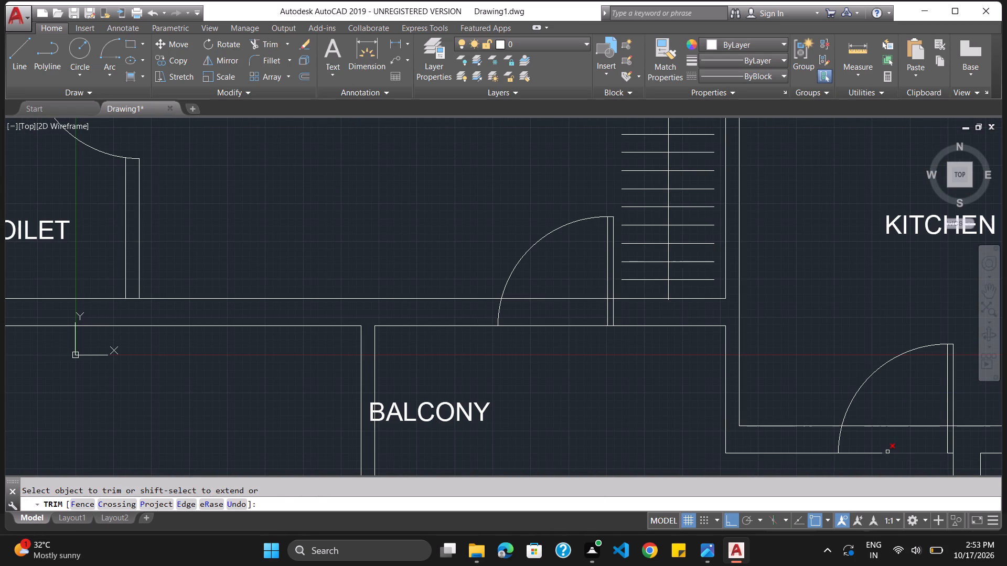
left_click(896, 453)
left_click(867, 453)
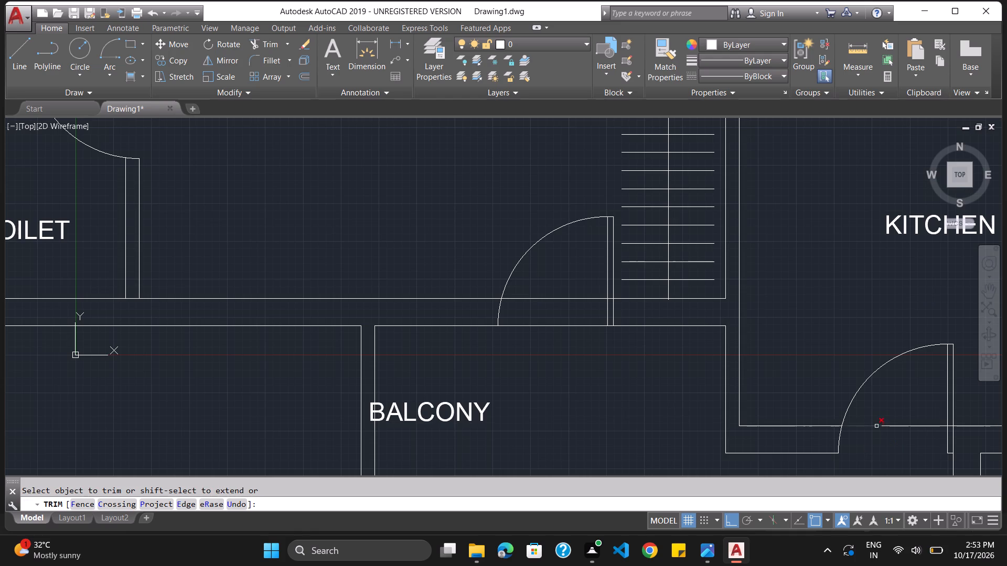
left_click(876, 426)
left_click(892, 427)
scroll(928, 422, "down", 4)
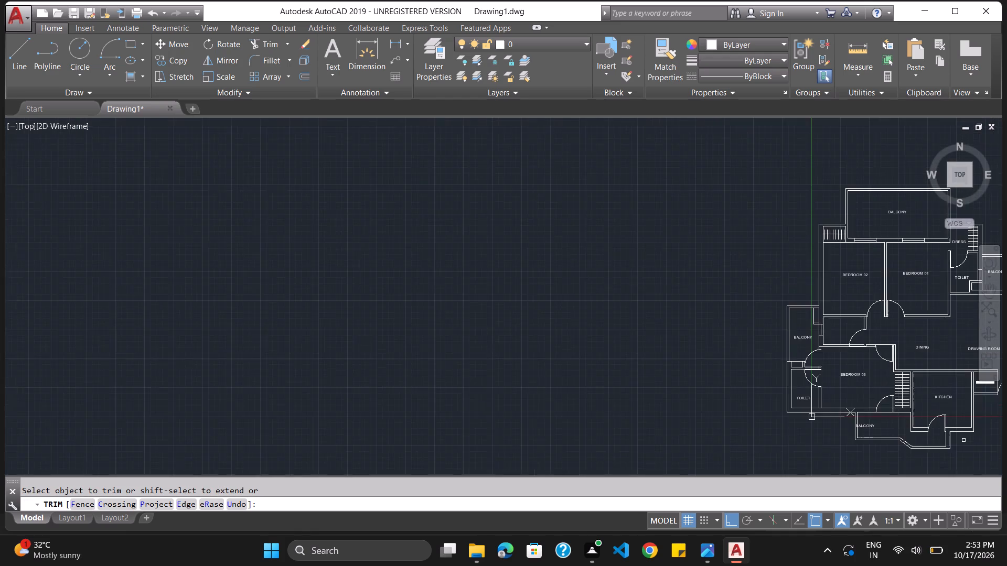
scroll(989, 434, "up", 3)
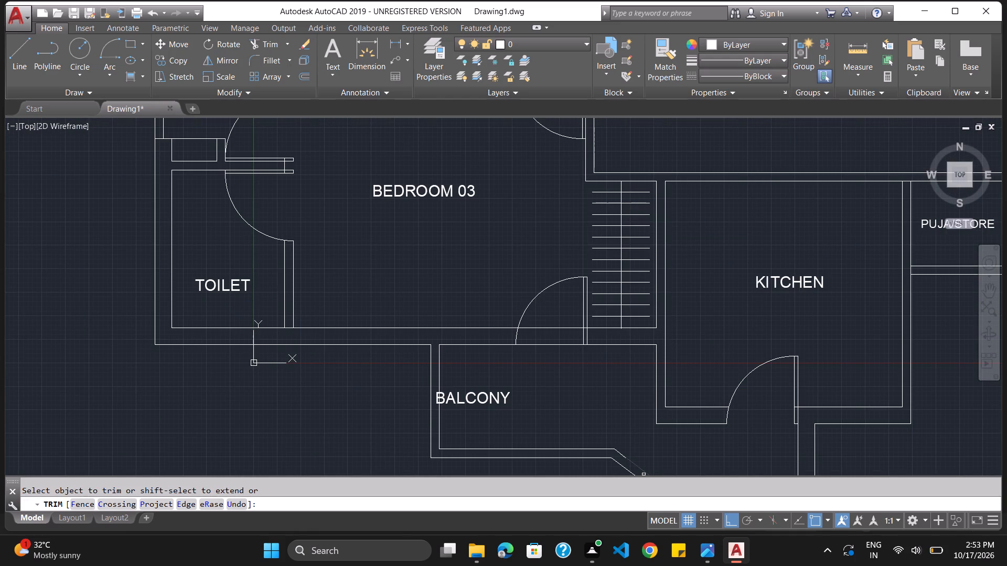
left_click(445, 500)
key("Escape")
Break the kitchen's inner north wall line to leave an opening toward the dining area, west of the wall's middle.
type("BR")
key("Return")
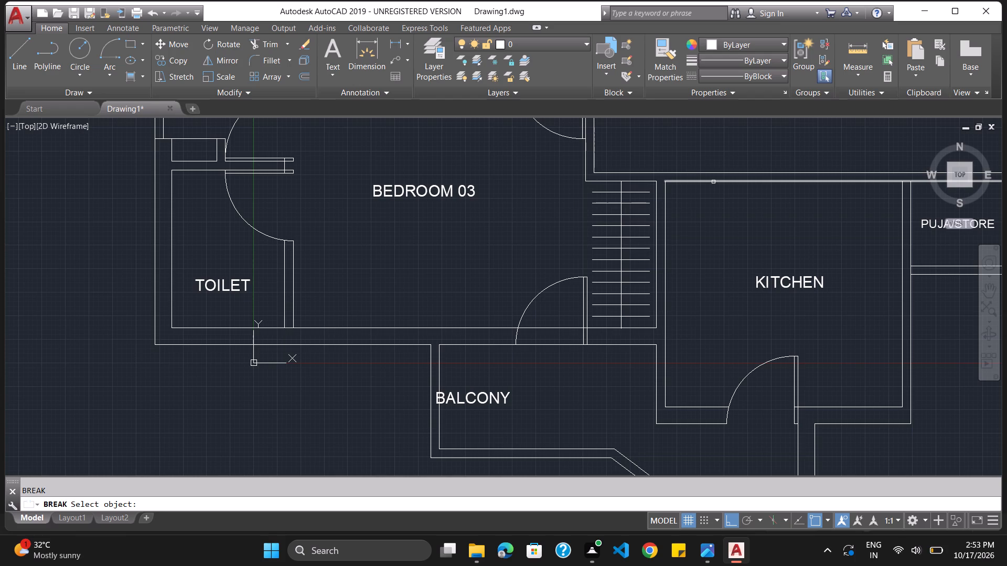
left_click(713, 181)
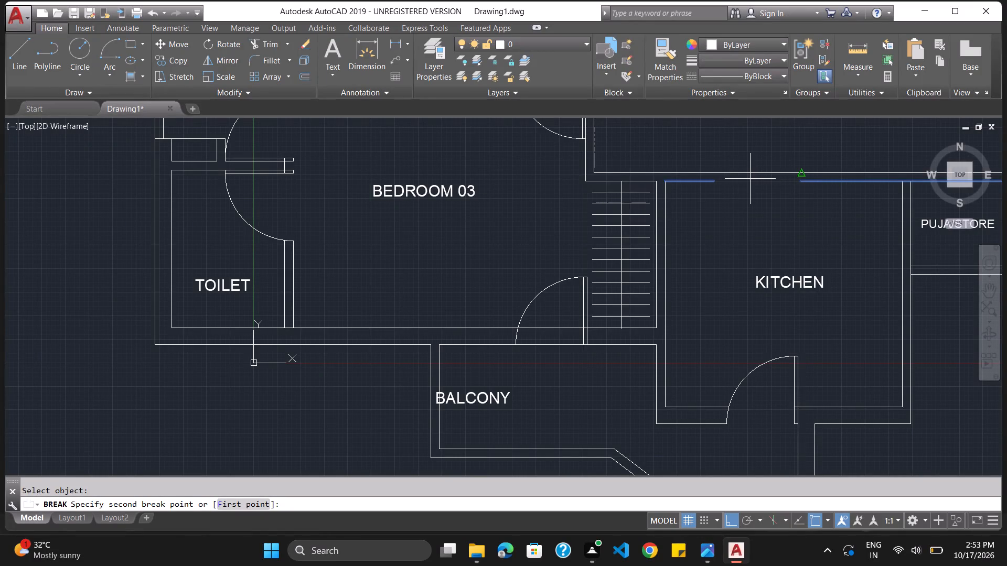
left_click(754, 179)
Draw a vertical line about 4 3/8" long joining the kitchen's north wall lines at the opening's west end.
scroll(769, 254, "down", 4)
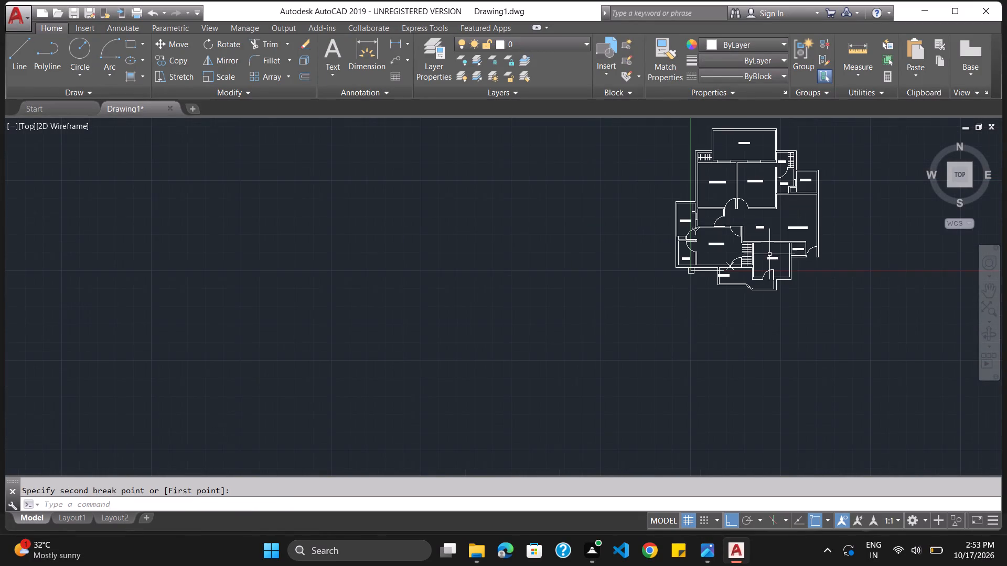
scroll(879, 252, "up", 3)
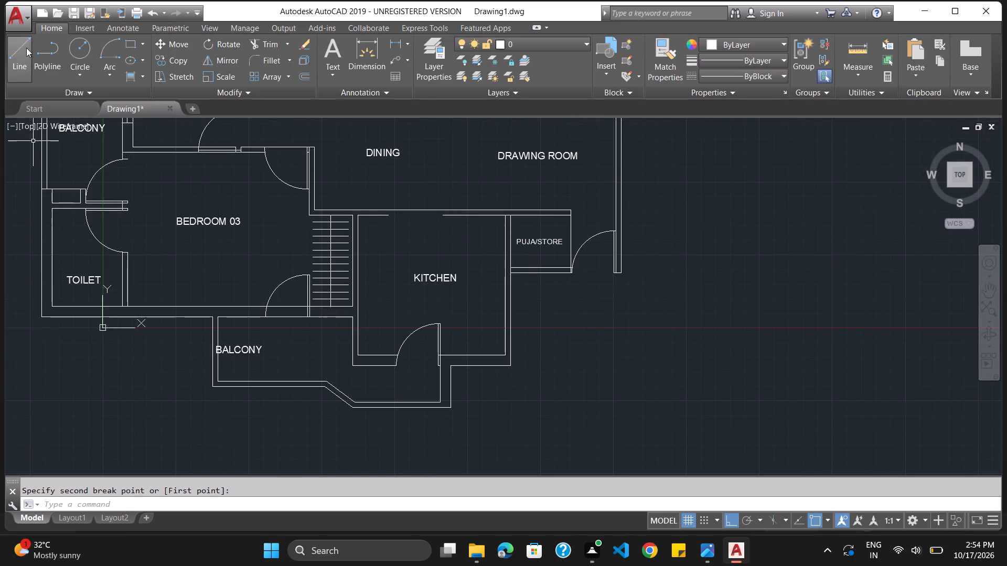
left_click(25, 62)
scroll(415, 129, "up", 4)
scroll(374, 248, "down", 3)
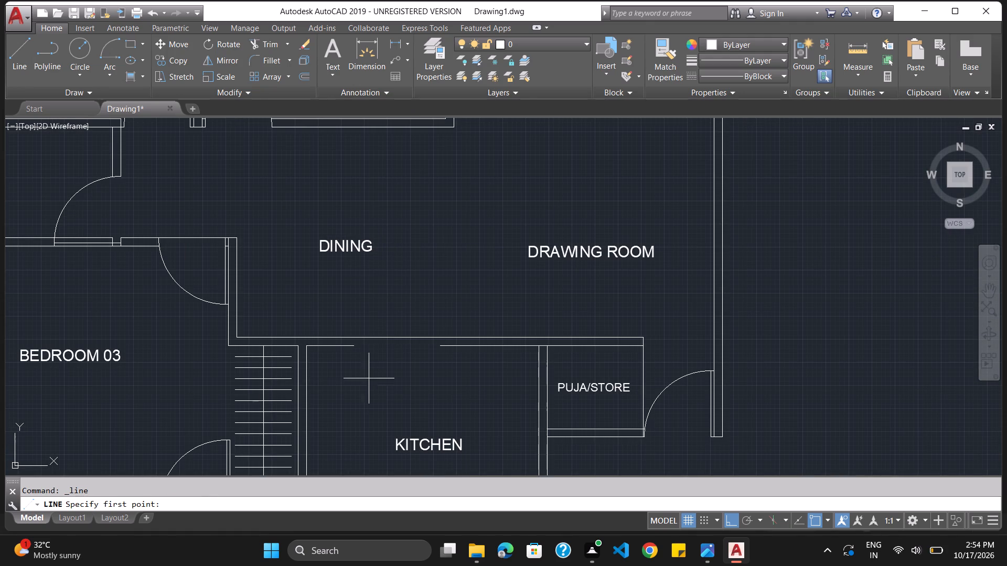
left_click(351, 347)
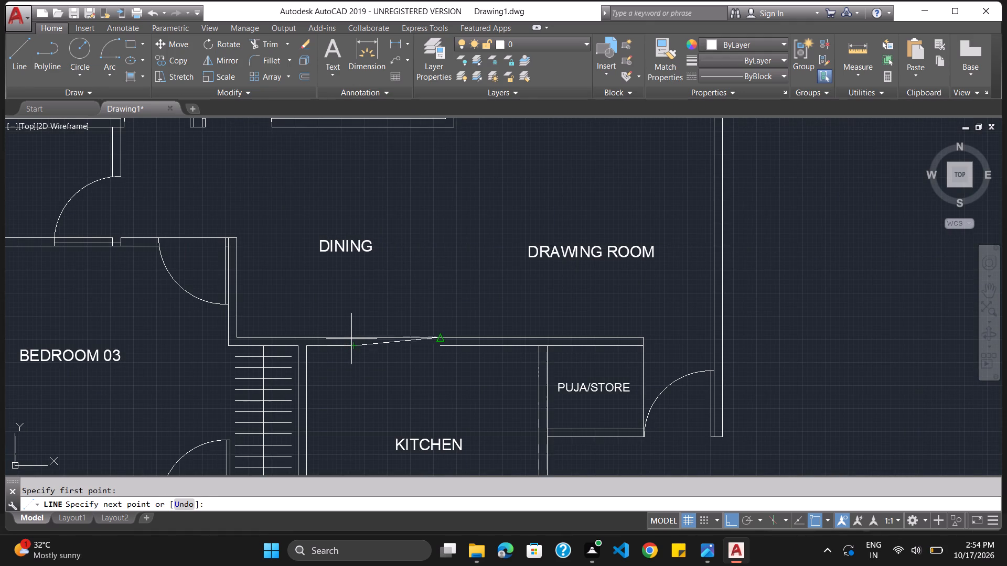
left_click(811, 522)
scroll(270, 344, "up", 4)
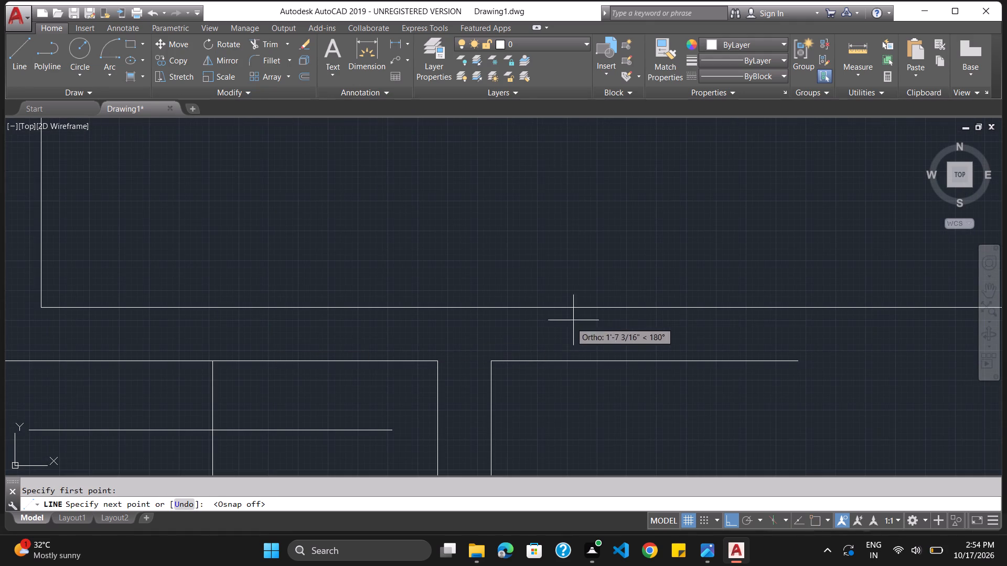
left_click(779, 308)
scroll(861, 329, "down", 4)
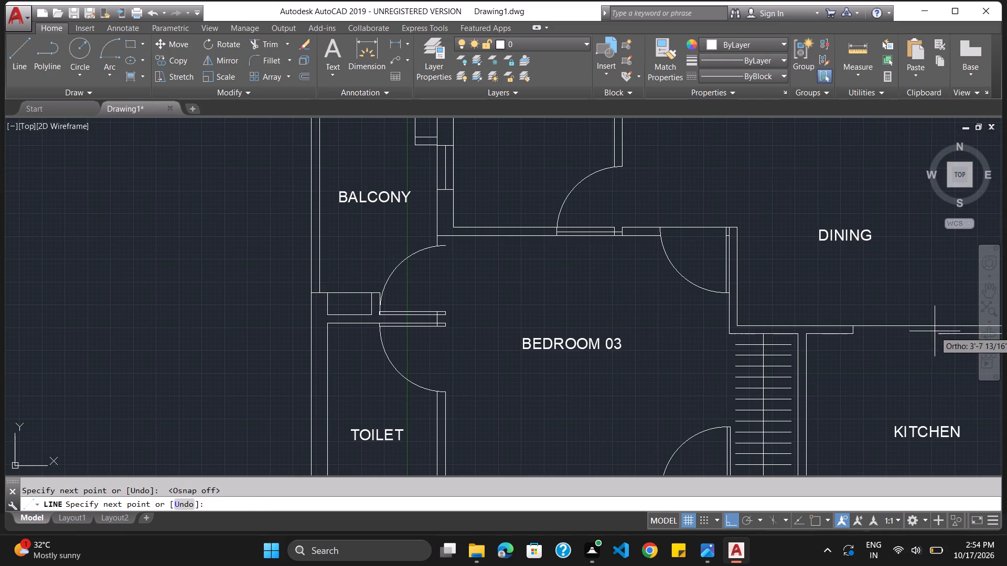
Draw a vertical line about 4 15/16" long joining the kitchen's north wall lines at the opening's east end.
left_click(17, 60)
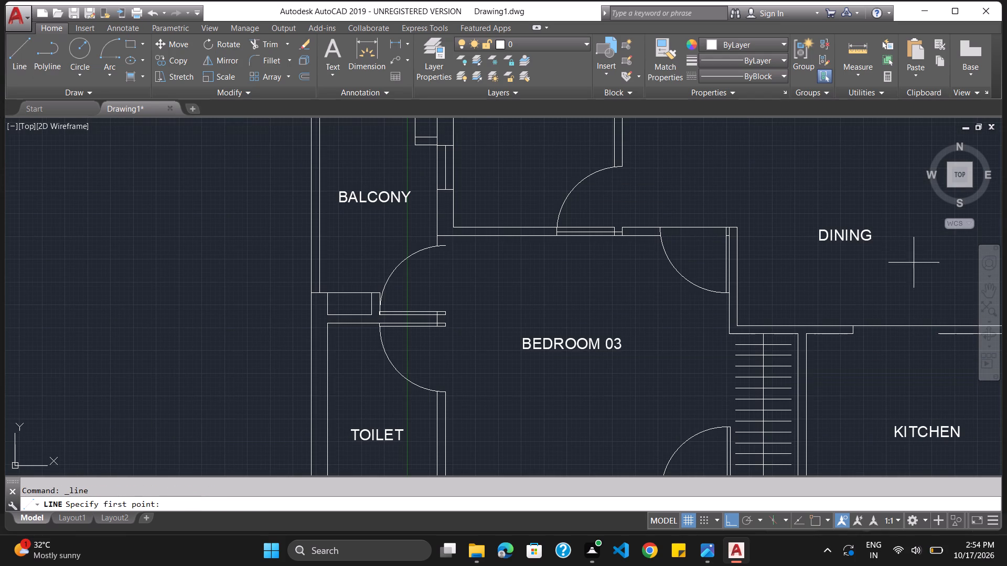
scroll(965, 307, "down", 4)
scroll(963, 318, "up", 6)
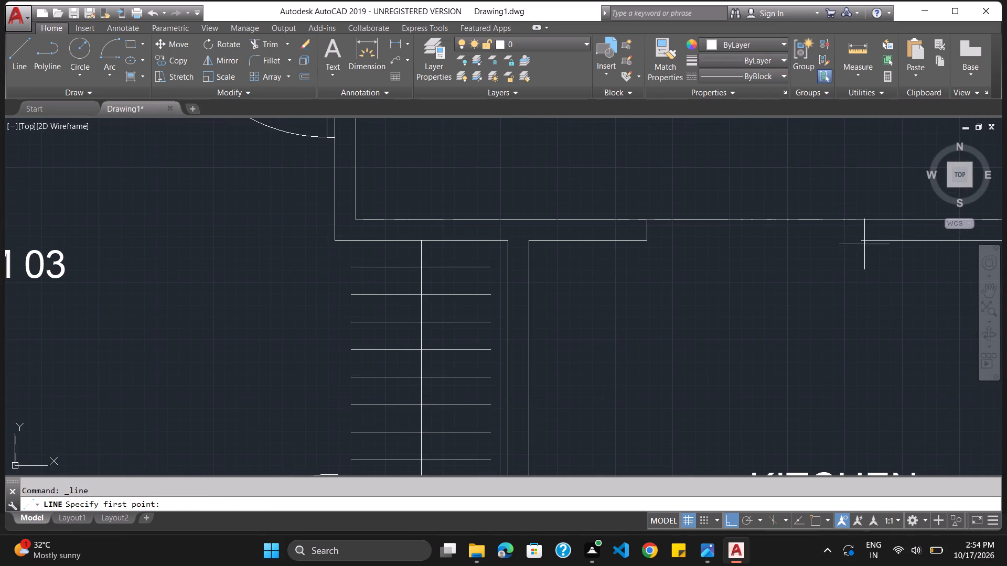
left_click(817, 518)
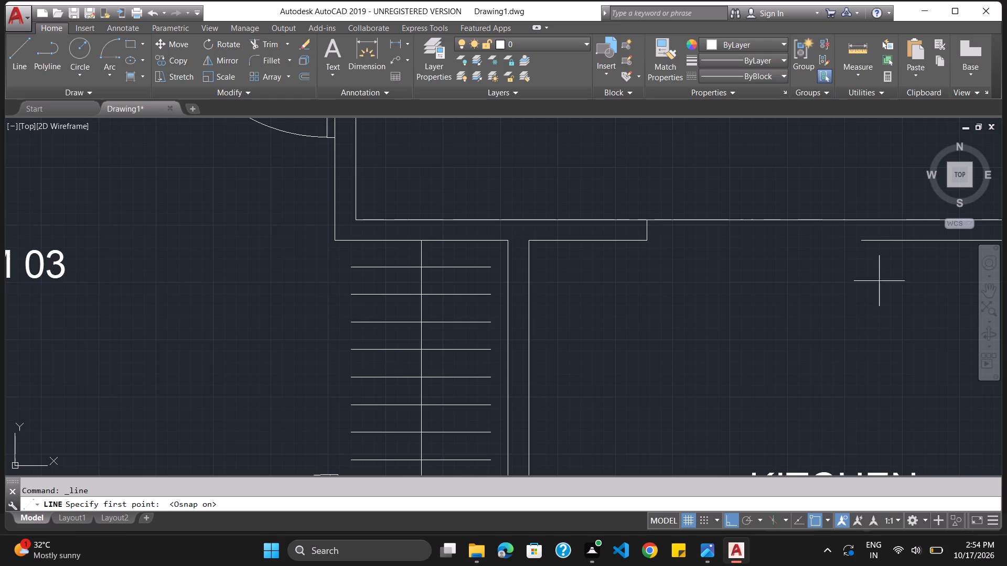
left_click(863, 241)
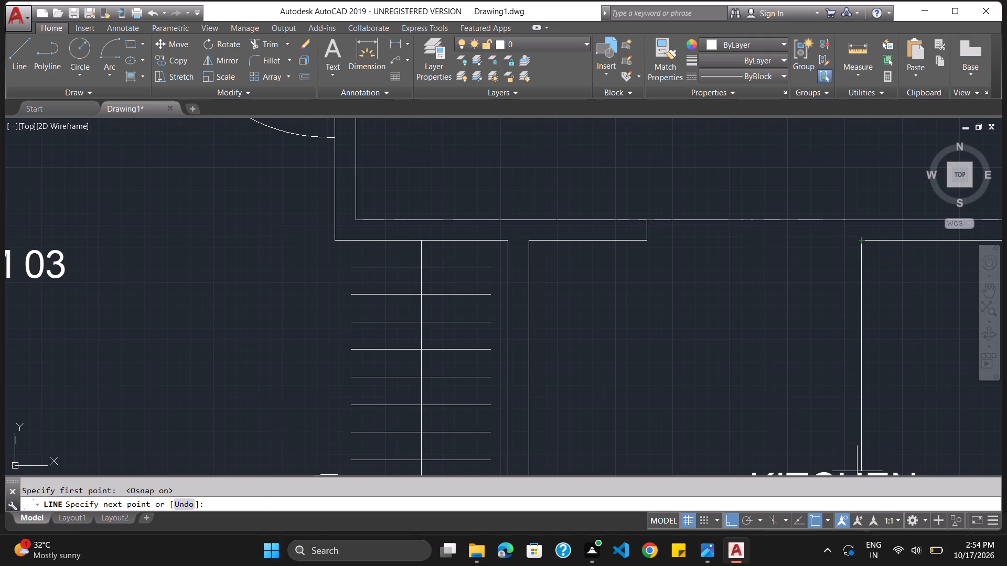
left_click(818, 521)
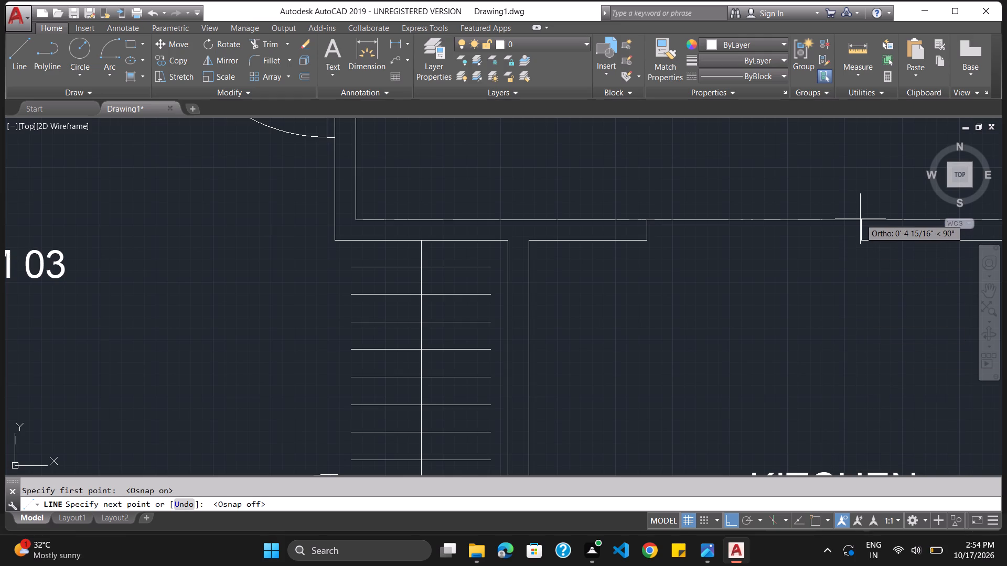
left_click(860, 220)
scroll(695, 221, "down", 5)
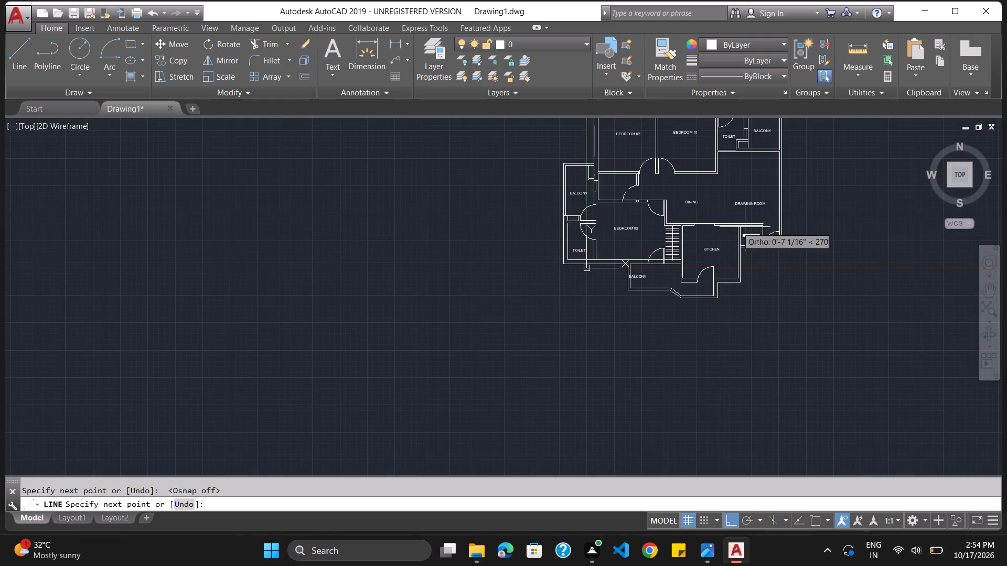
scroll(850, 224, "up", 3)
key("Escape")
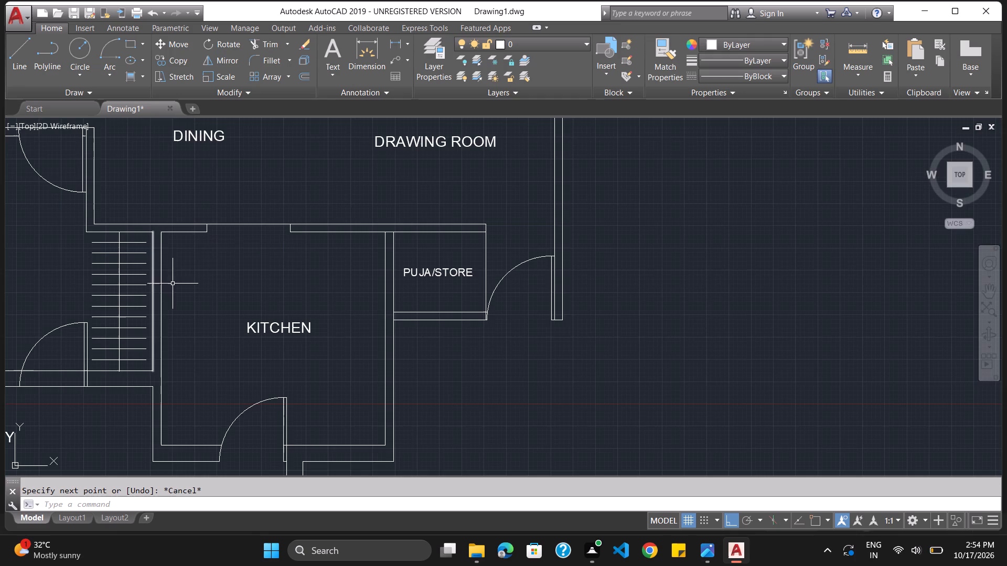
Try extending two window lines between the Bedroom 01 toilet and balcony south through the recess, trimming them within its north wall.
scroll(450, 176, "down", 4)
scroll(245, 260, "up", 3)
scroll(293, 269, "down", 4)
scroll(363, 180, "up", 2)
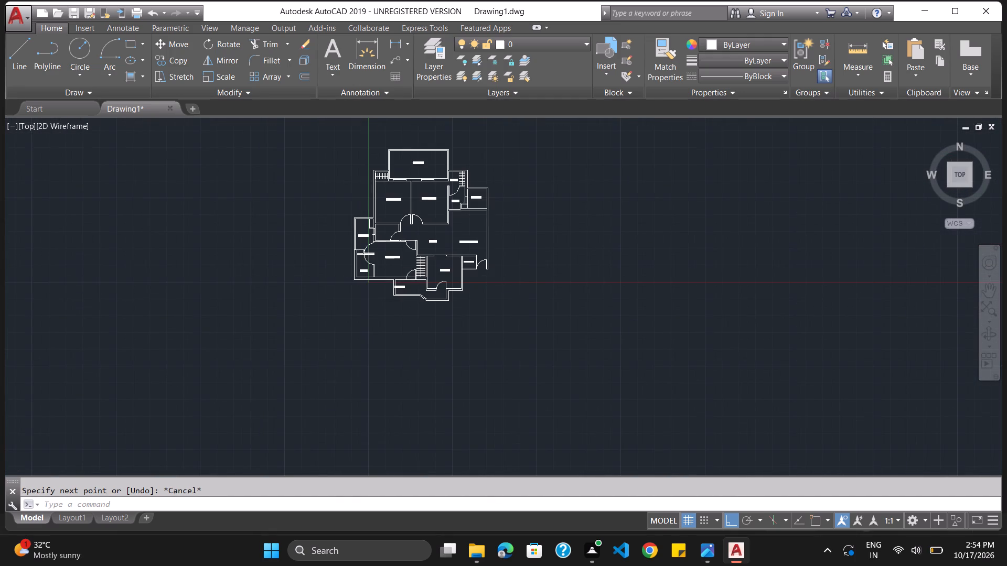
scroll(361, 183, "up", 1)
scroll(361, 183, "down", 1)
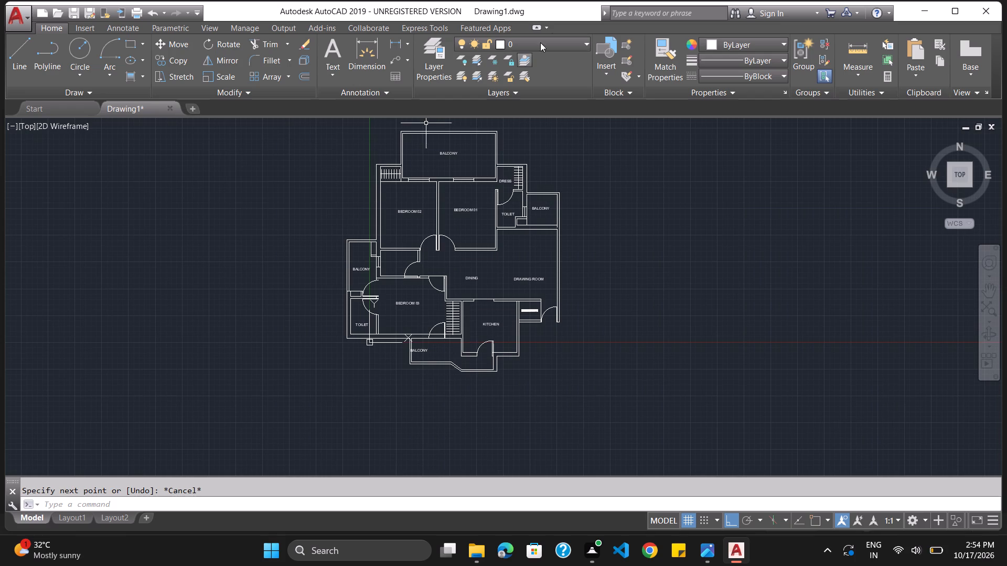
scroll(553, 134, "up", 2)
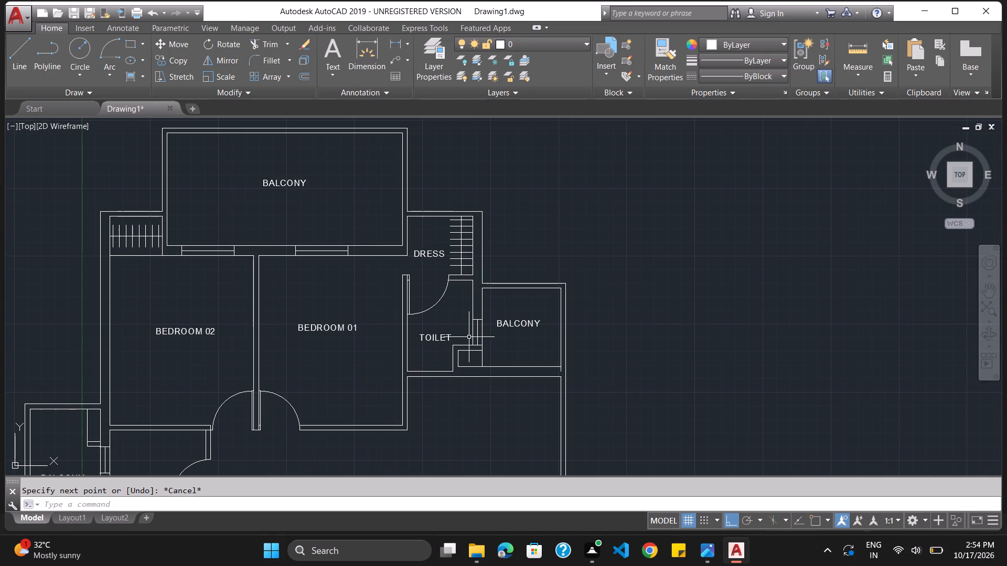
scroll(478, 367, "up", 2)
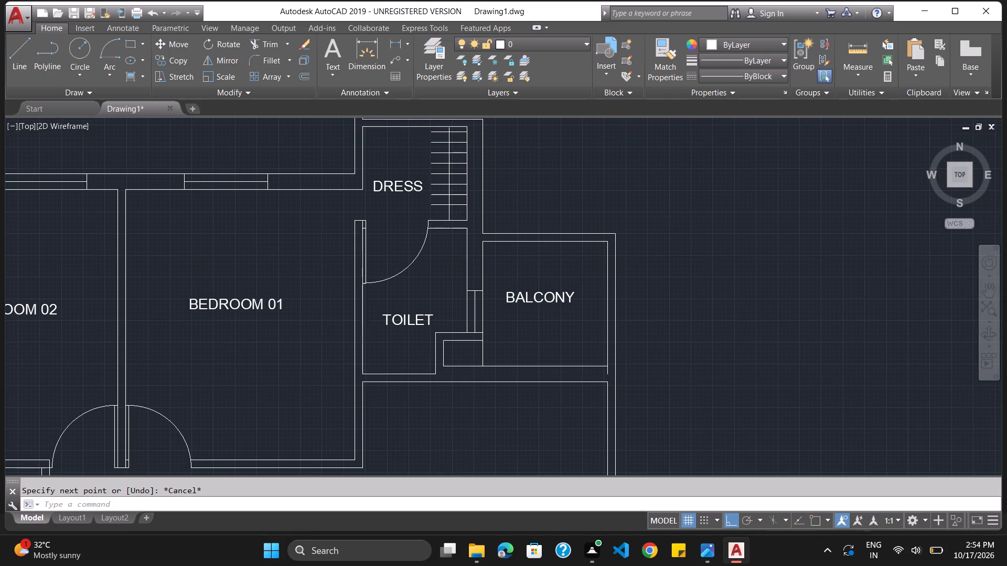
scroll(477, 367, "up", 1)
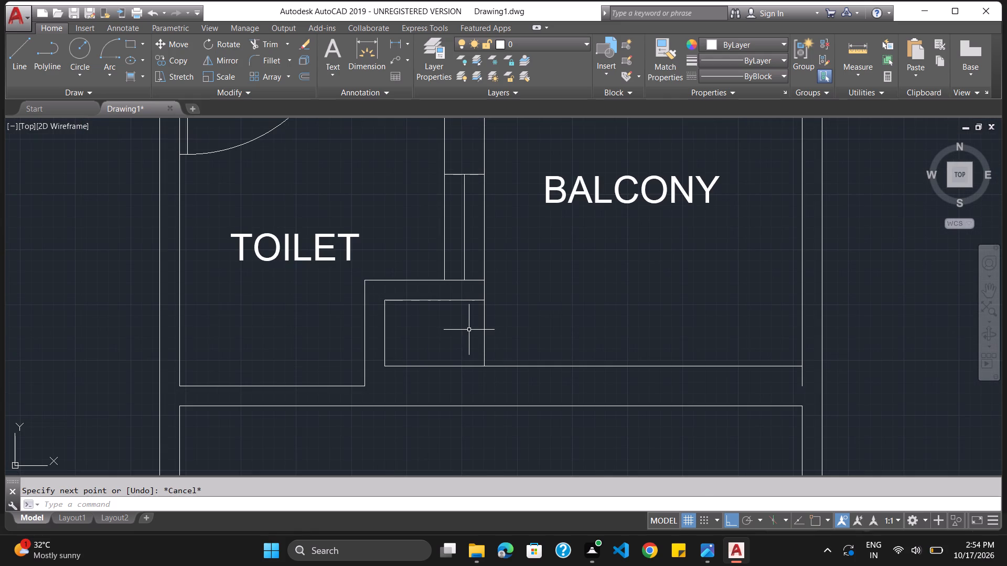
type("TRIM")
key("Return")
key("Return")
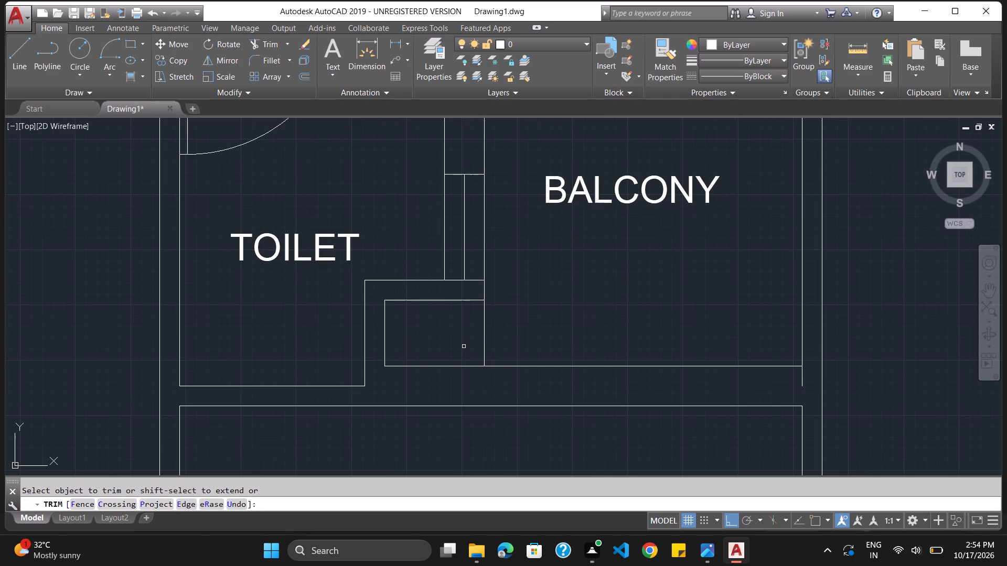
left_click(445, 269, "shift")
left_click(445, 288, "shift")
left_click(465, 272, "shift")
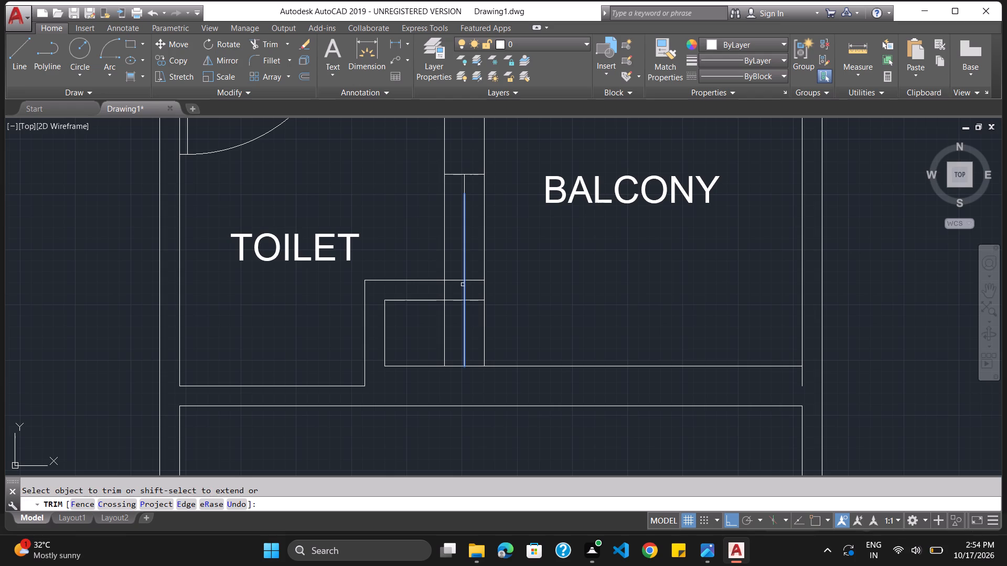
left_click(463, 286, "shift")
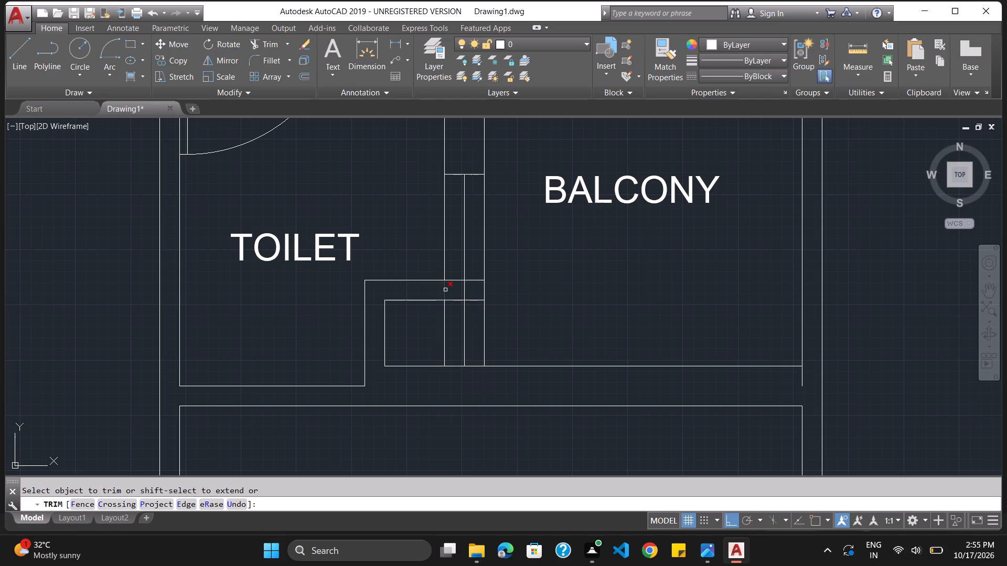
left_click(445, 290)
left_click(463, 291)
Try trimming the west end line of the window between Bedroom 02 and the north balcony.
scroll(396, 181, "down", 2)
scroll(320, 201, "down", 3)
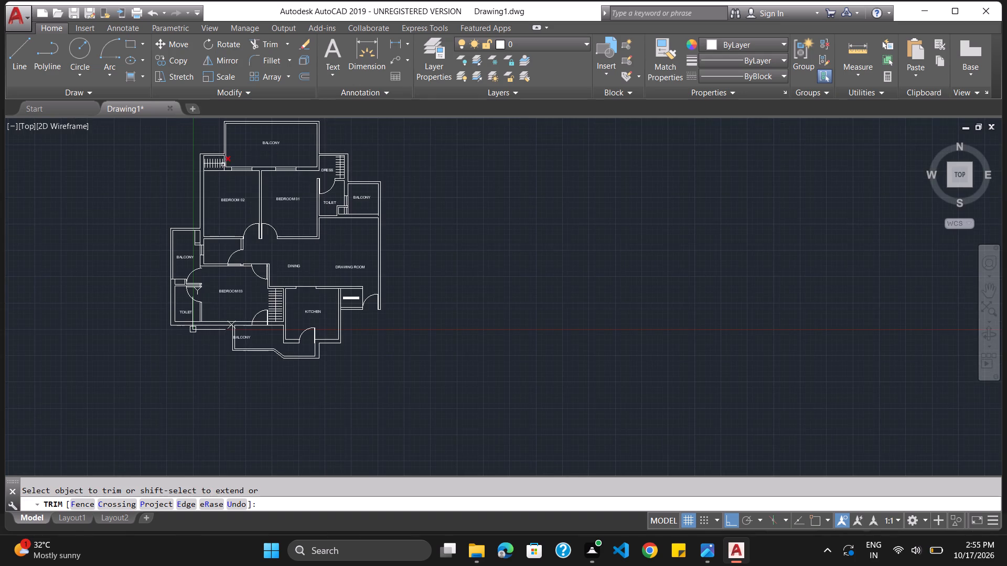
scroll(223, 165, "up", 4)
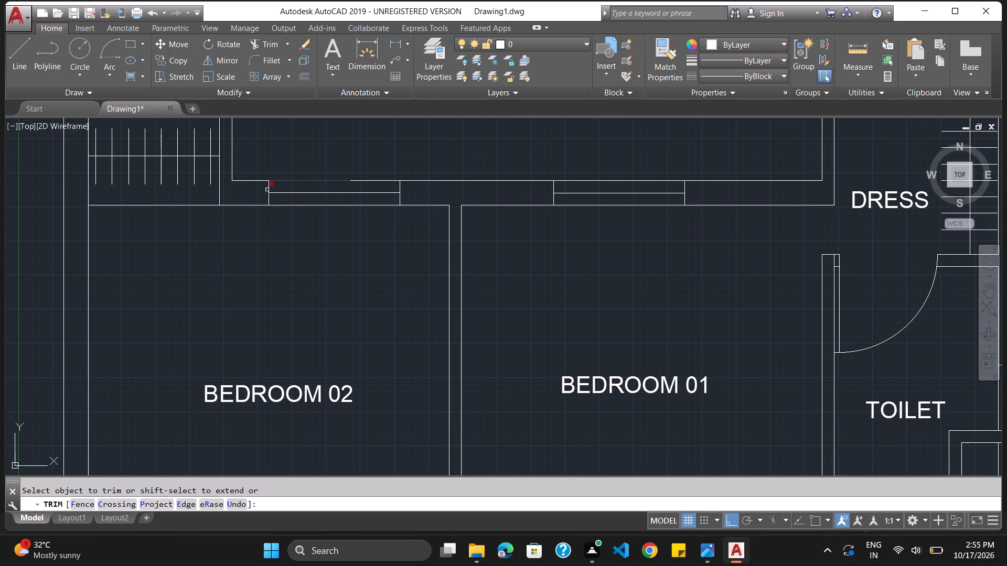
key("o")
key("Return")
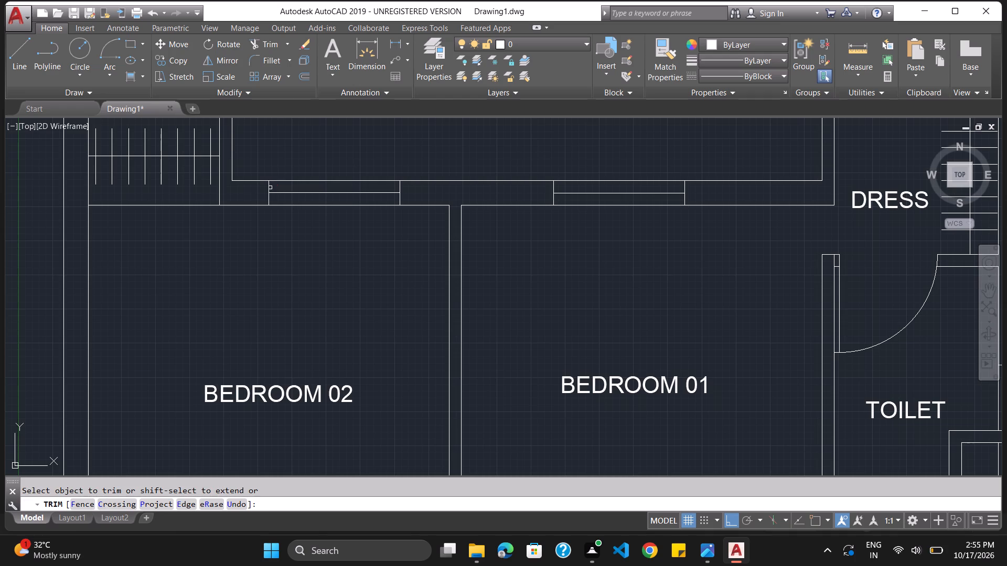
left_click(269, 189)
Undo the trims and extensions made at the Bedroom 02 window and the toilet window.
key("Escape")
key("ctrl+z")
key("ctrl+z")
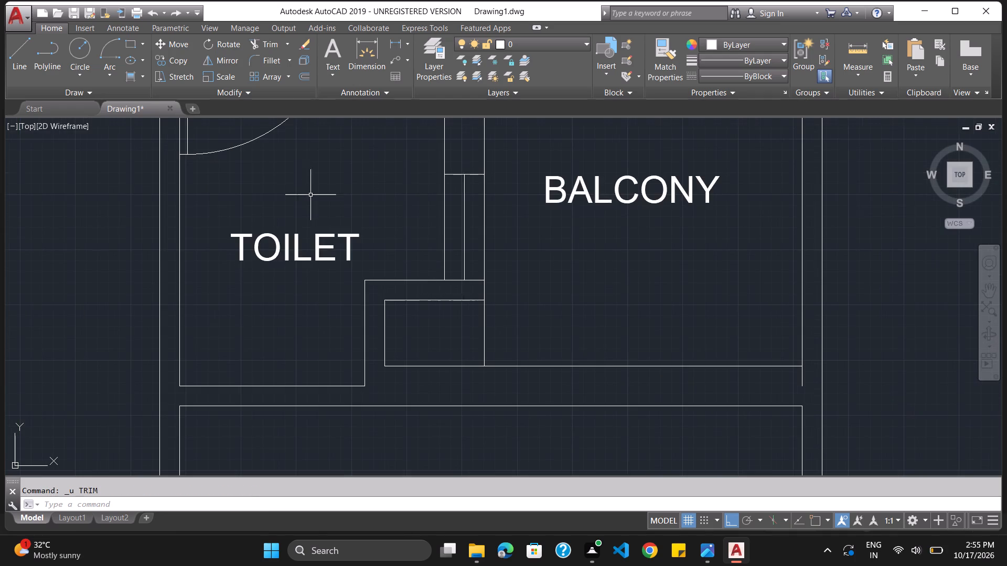
Extend the two window lines between the Bedroom 01 toilet and balcony south through the recess, trimming them within its north wall.
scroll(328, 198, "down", 4)
scroll(278, 153, "up", 3)
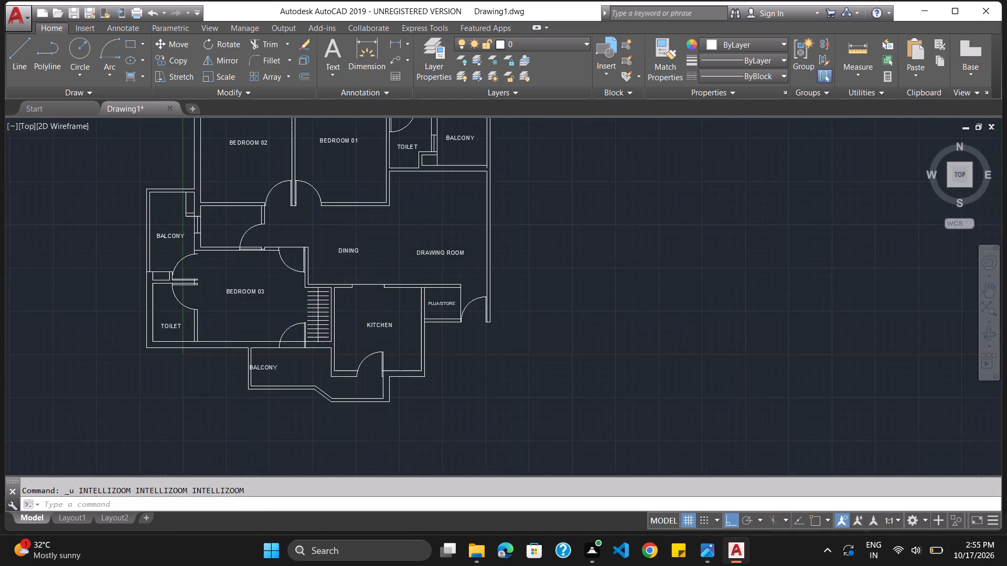
scroll(541, 153, "up", 1)
scroll(506, 179, "down", 3)
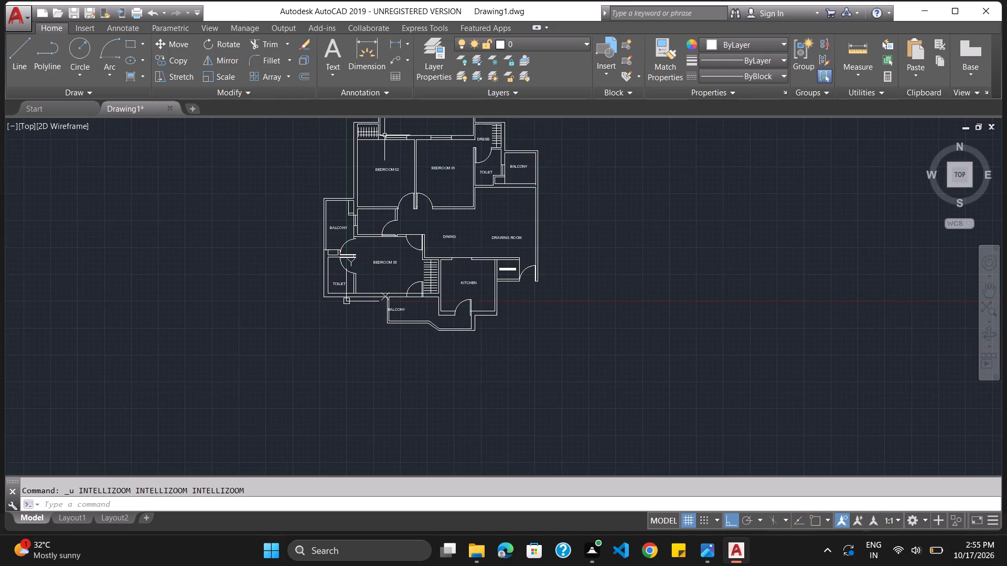
scroll(383, 133, "up", 2)
scroll(735, 257, "up", 3)
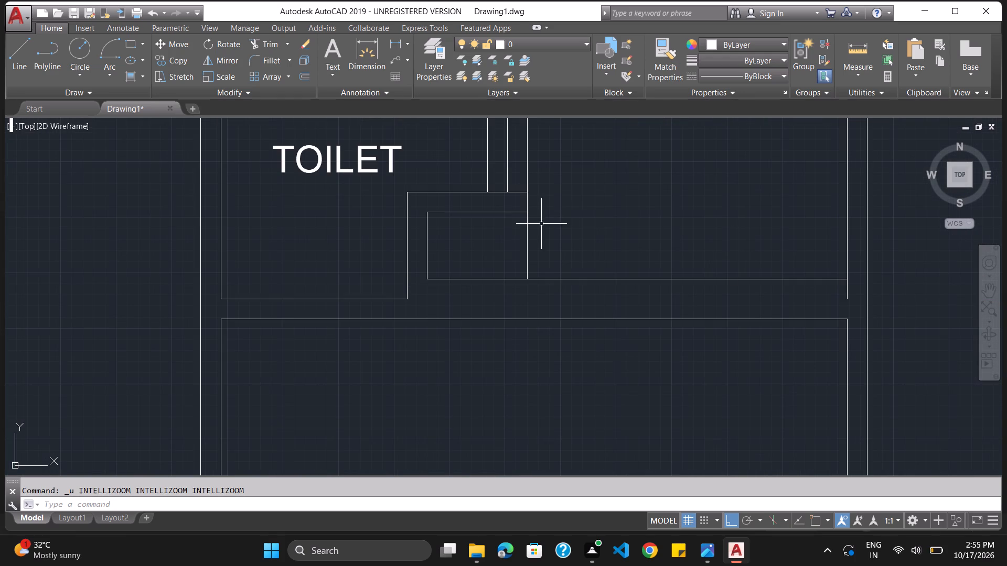
key("Escape")
type("TRIM")
key("Return")
key("Return")
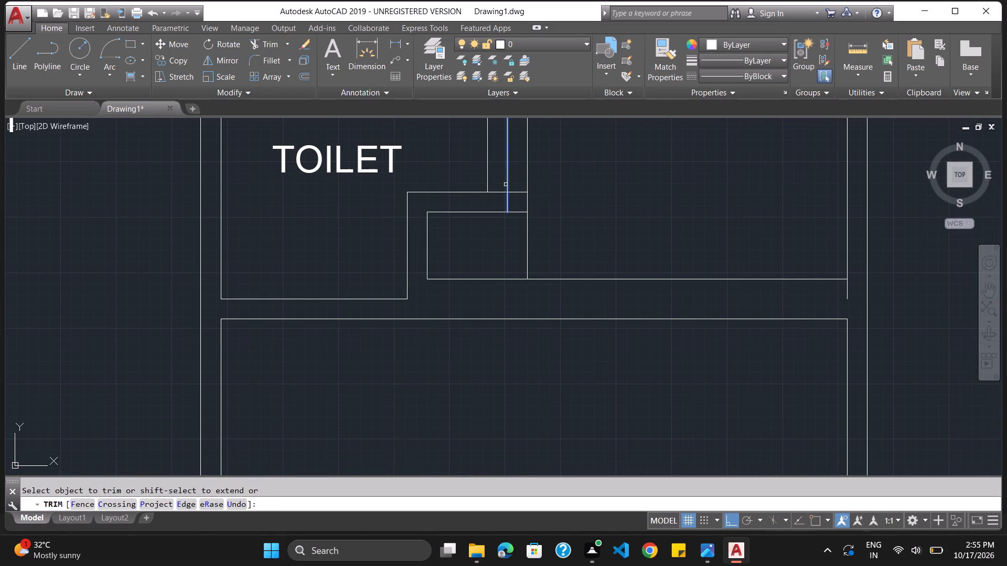
left_click(506, 184, "shift")
left_click(508, 184, "shift")
left_click(487, 182, "shift")
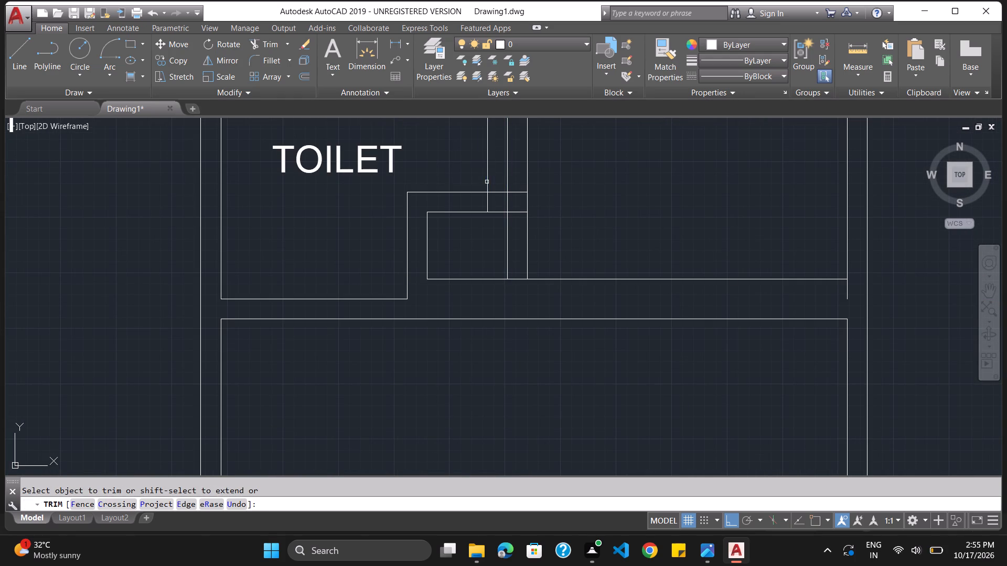
left_click(487, 184, "shift")
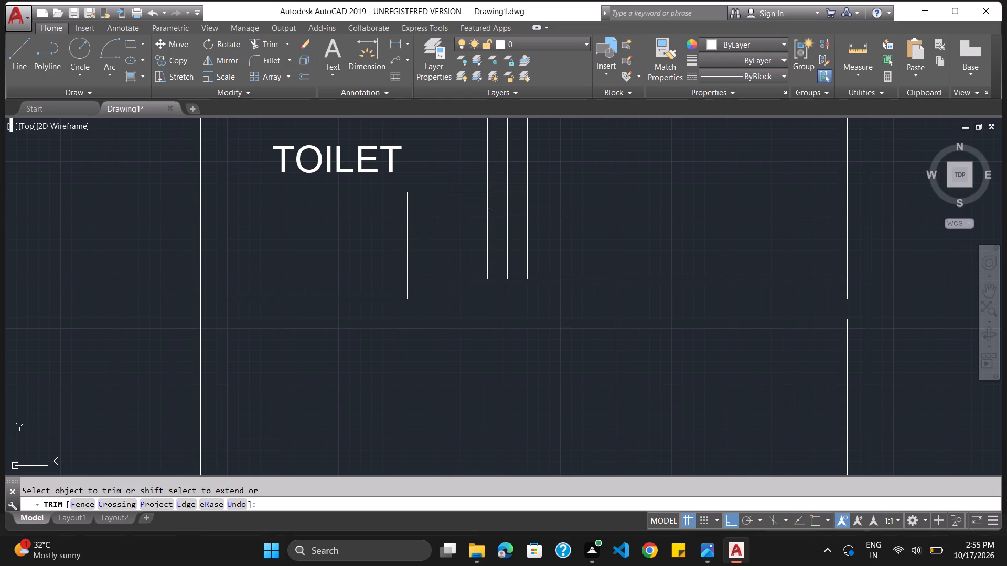
left_click(489, 206)
left_click(508, 203)
Offset the west end line of the Bedroom 02 north window 2' east to divide the window.
scroll(377, 168, "down", 2)
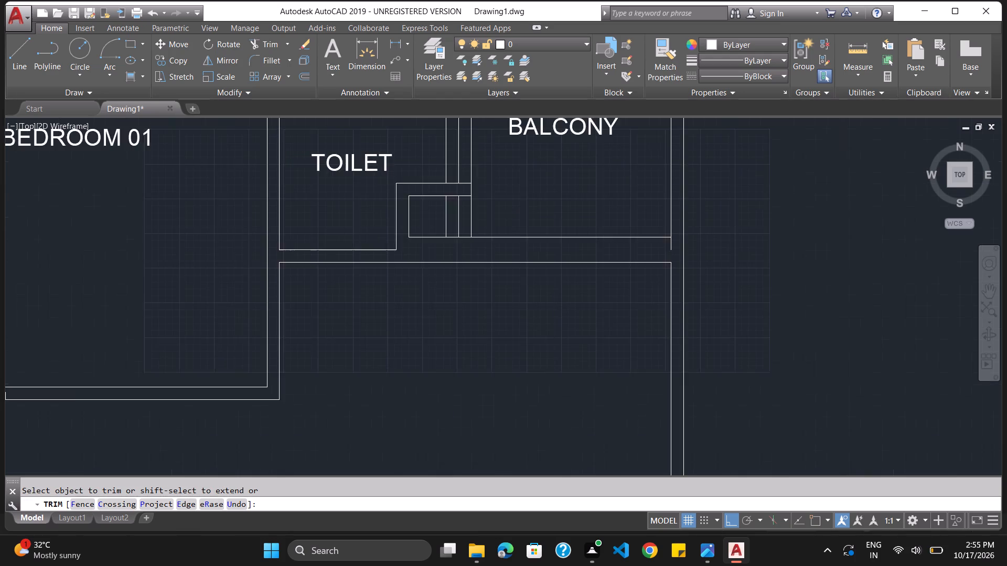
scroll(345, 168, "down", 3)
scroll(296, 133, "up", 2)
scroll(296, 133, "down", 3)
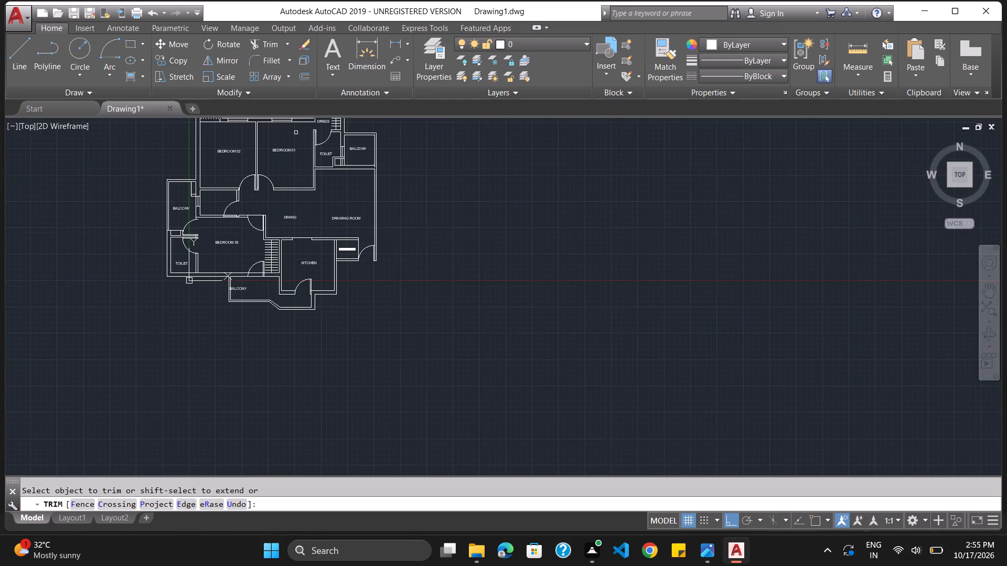
scroll(283, 127, "down", 2)
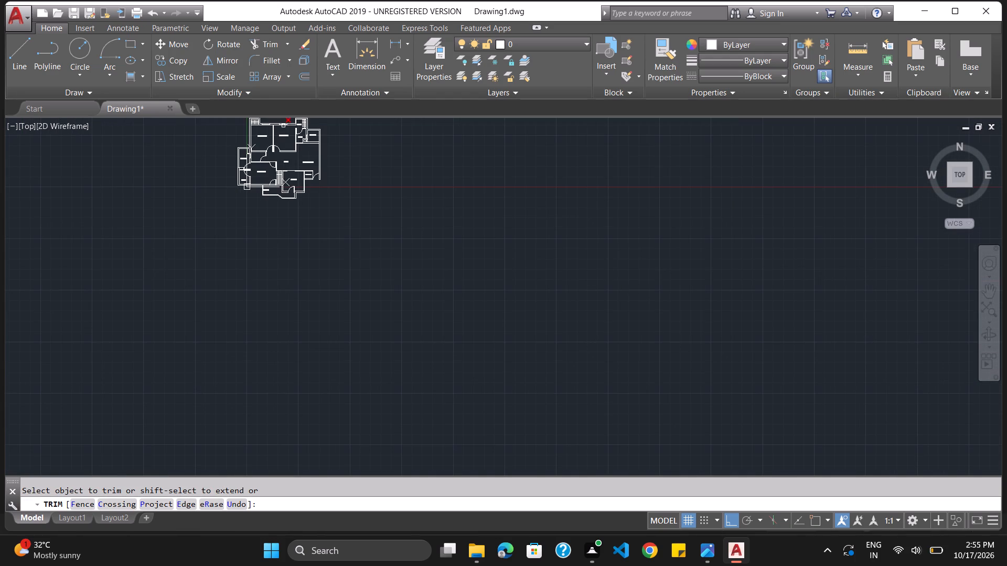
scroll(283, 126, "up", 1)
scroll(283, 126, "down", 2)
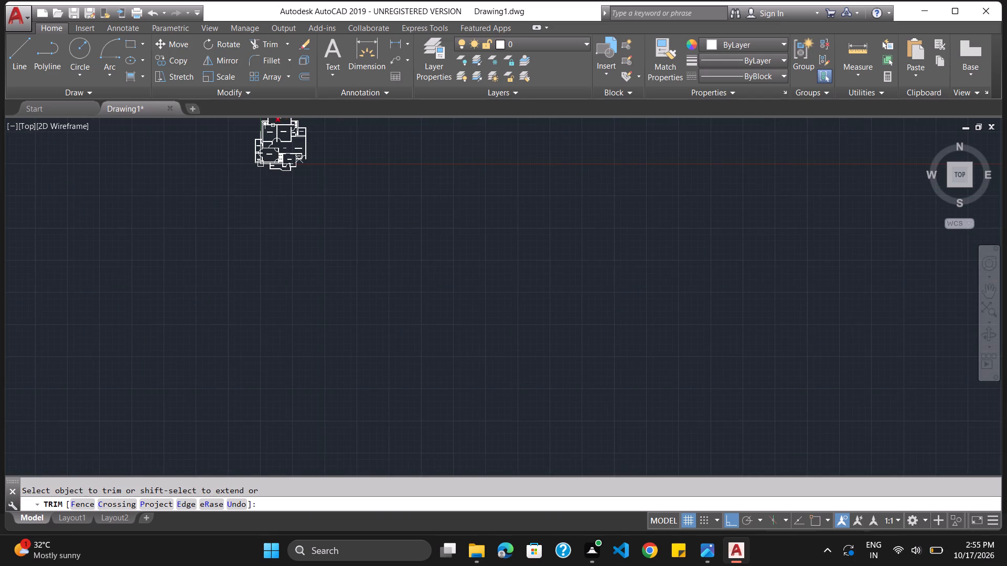
scroll(273, 125, "up", 5)
scroll(263, 132, "down", 4)
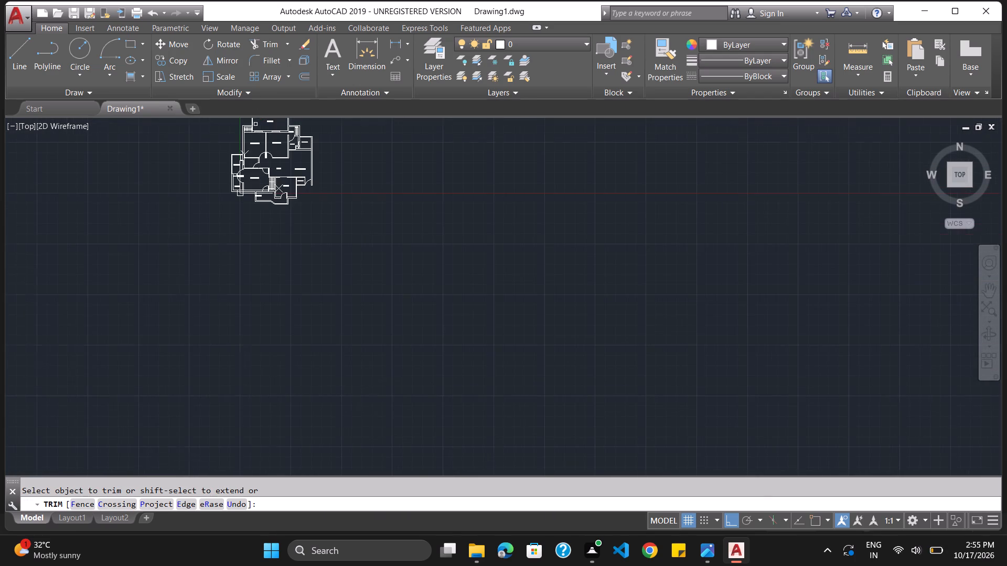
scroll(255, 124, "up", 7)
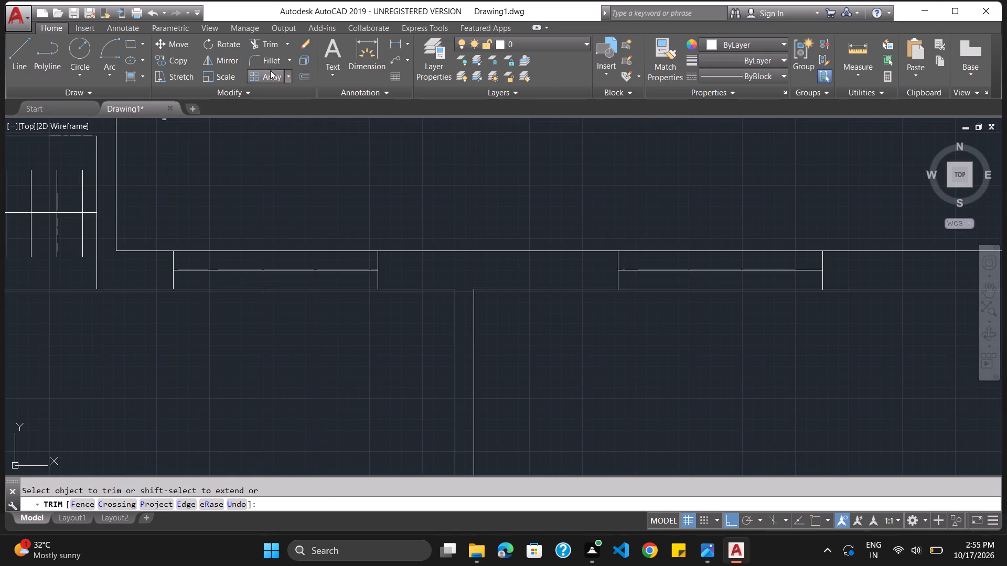
left_click(303, 80)
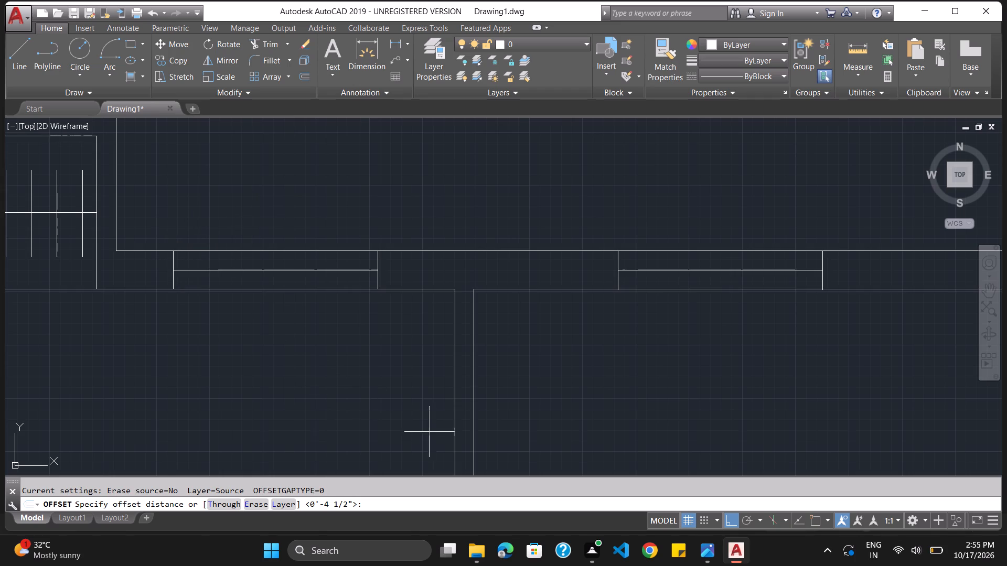
key("2")
key("apostrophe")
key("Return")
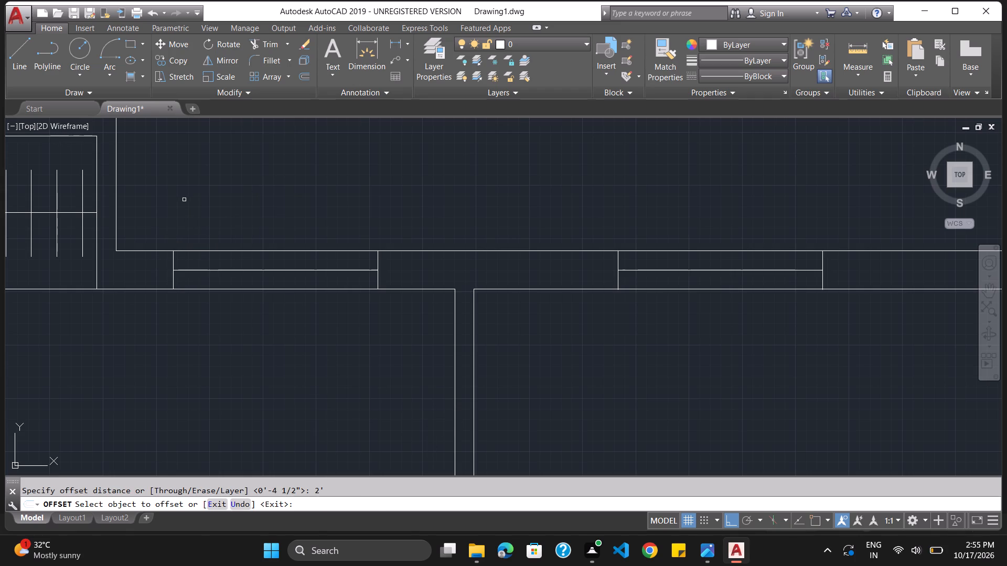
left_click(172, 263)
left_click(255, 268)
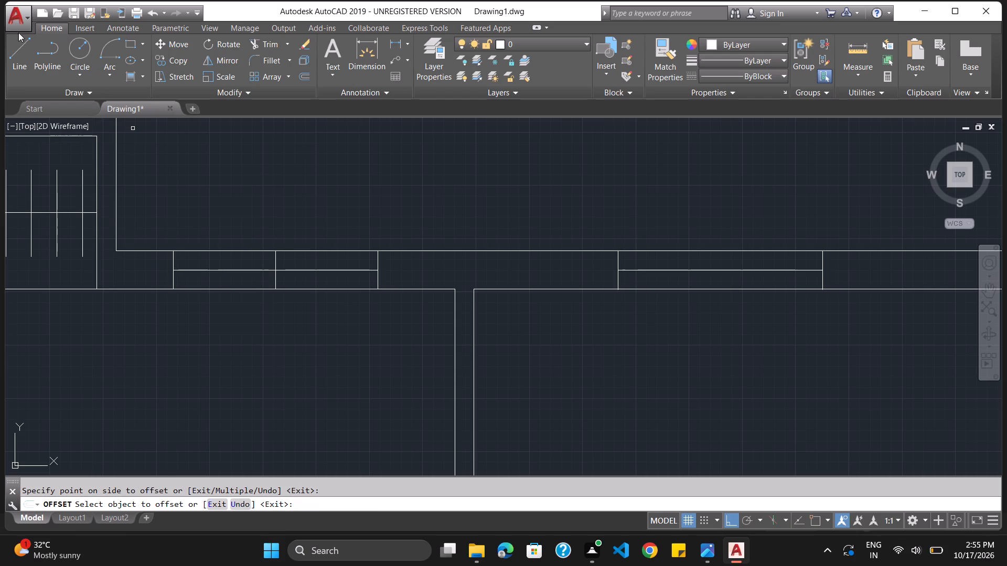
Turn on object snap.
left_click(26, 56)
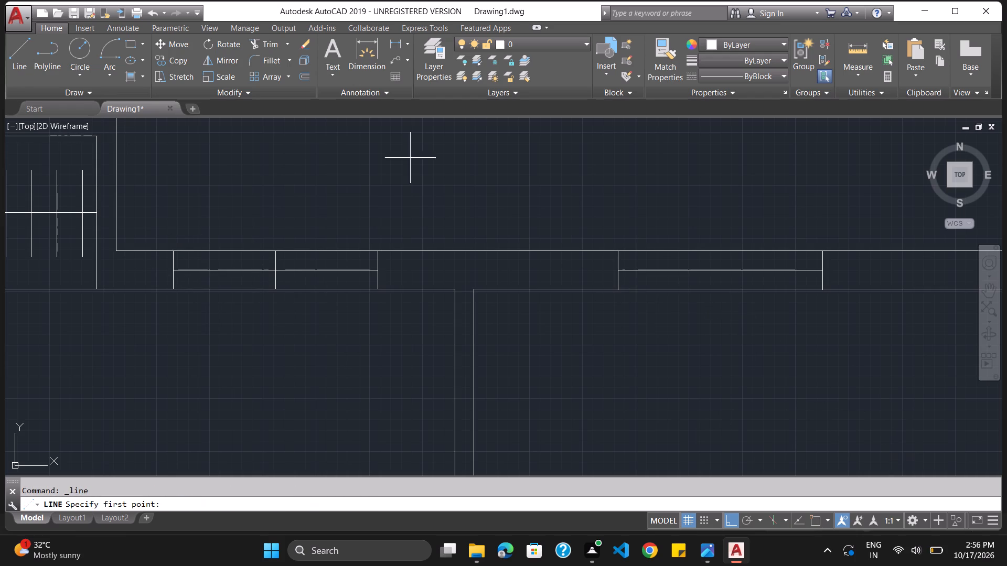
left_click(810, 516)
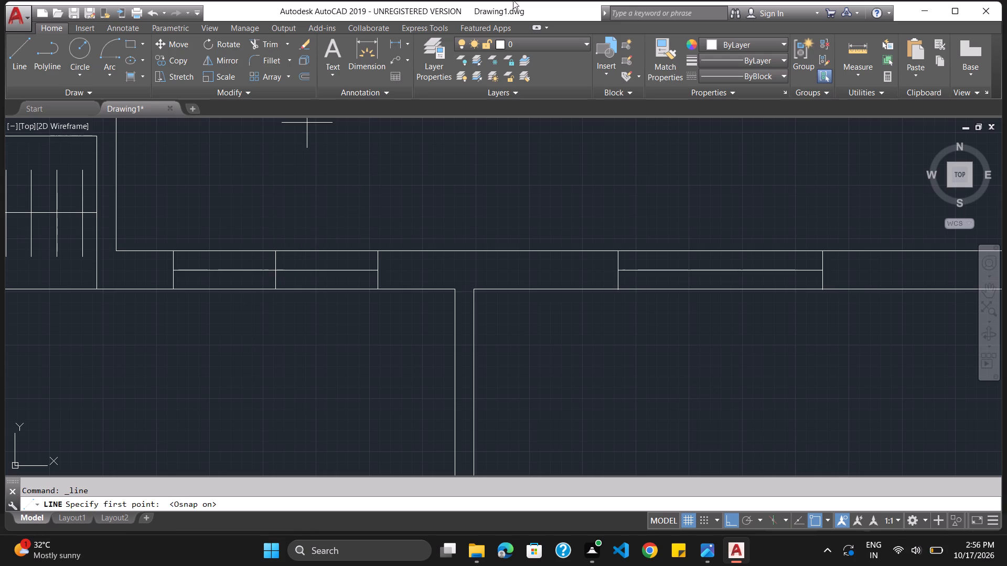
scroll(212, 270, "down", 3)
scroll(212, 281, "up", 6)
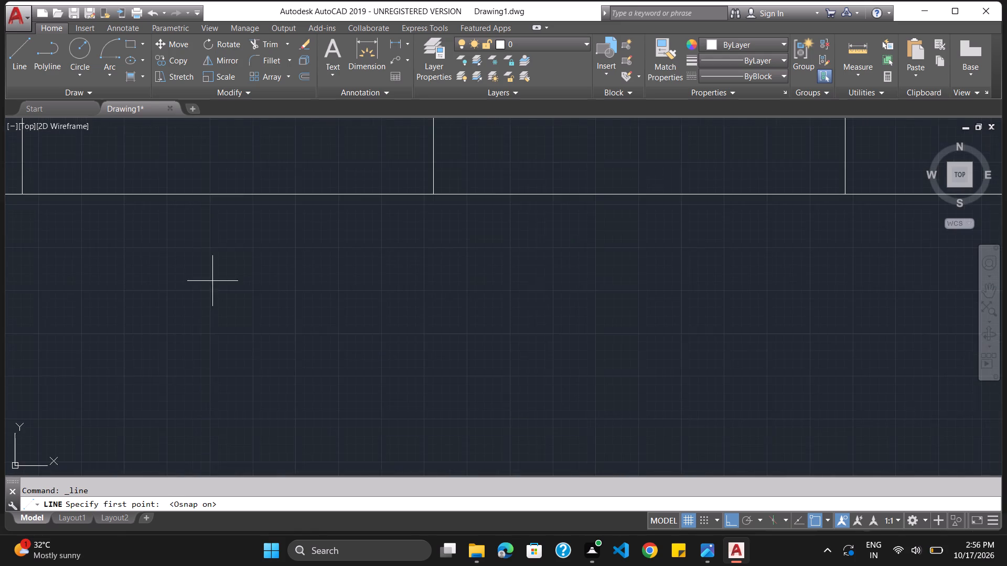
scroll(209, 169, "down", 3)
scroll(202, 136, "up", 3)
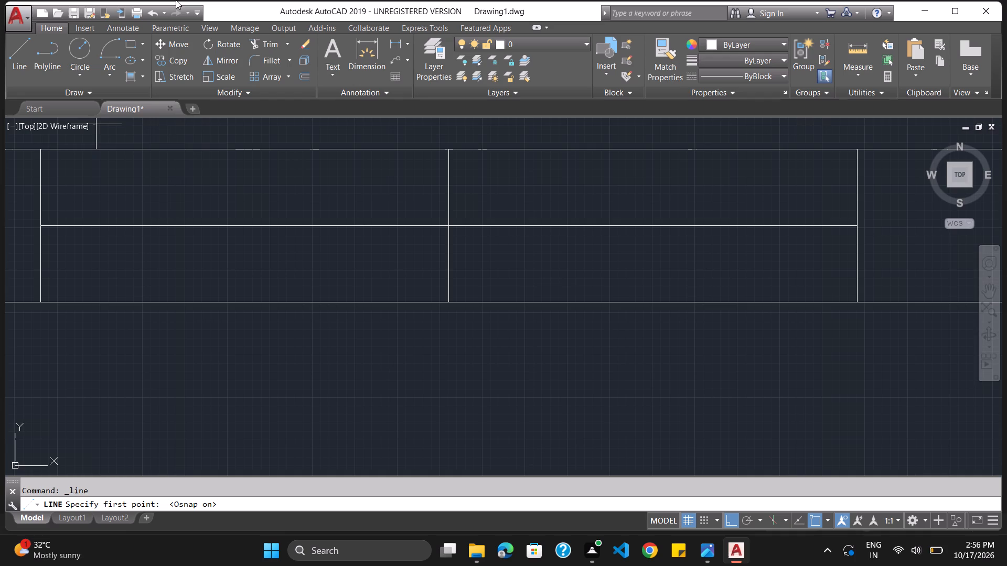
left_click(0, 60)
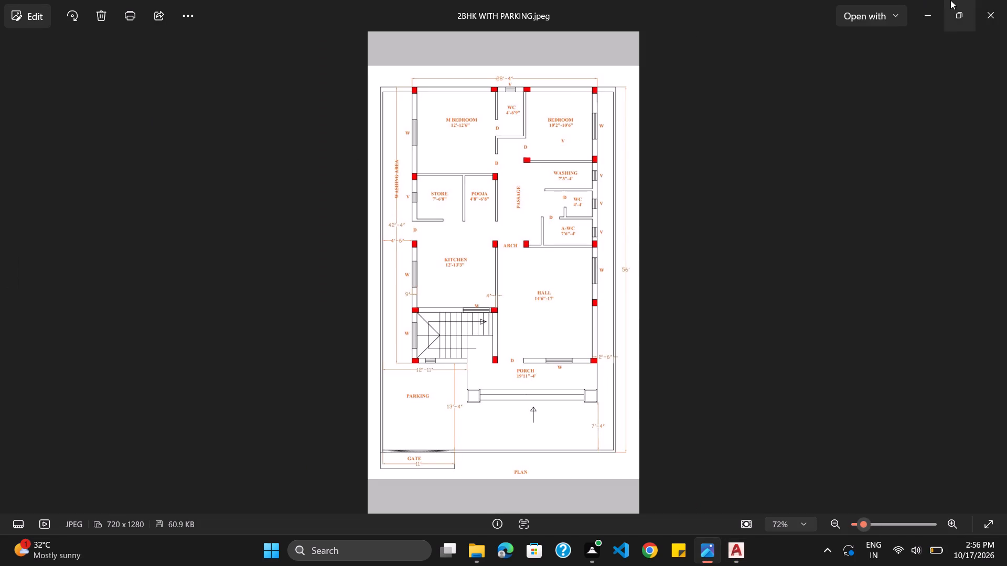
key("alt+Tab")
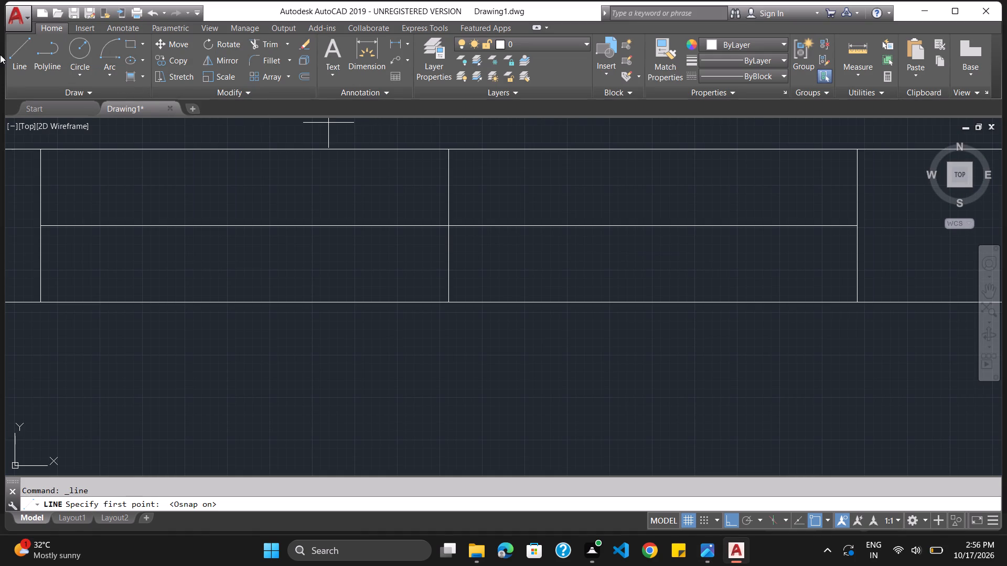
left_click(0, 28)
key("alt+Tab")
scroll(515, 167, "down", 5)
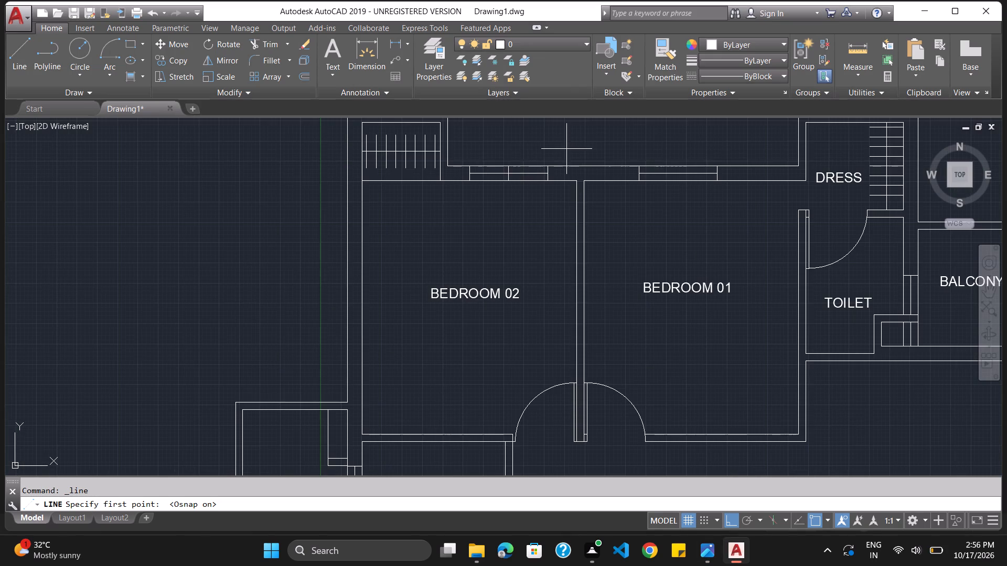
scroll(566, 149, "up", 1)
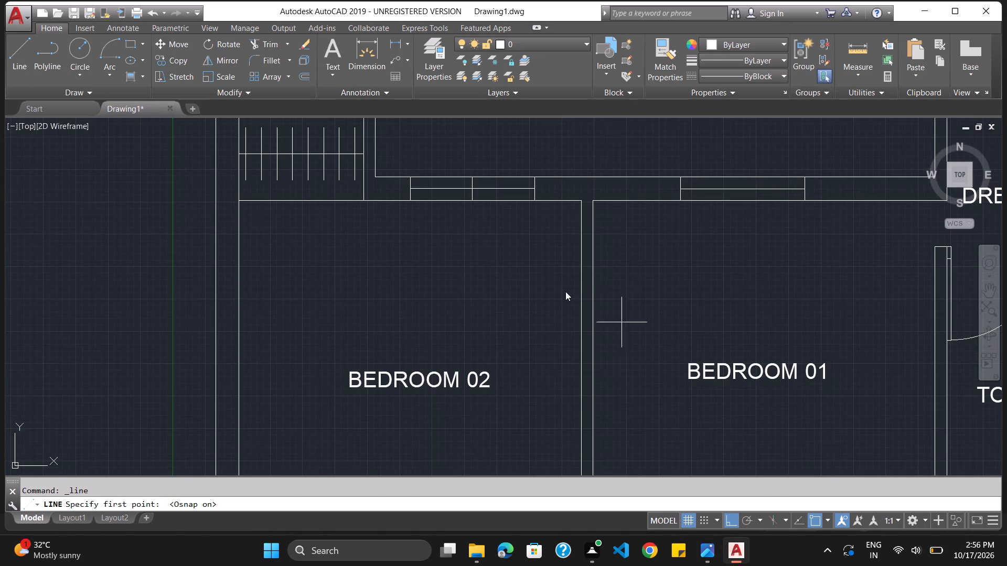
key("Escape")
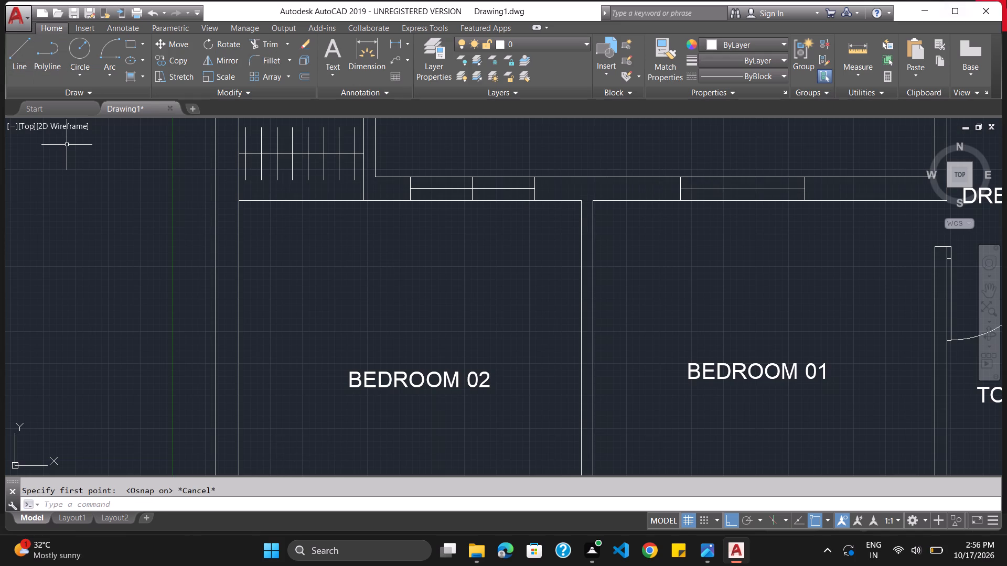
Offset the west end line of the Bedroom 01 north window 2' east to divide the window.
scroll(882, 162, "up", 2)
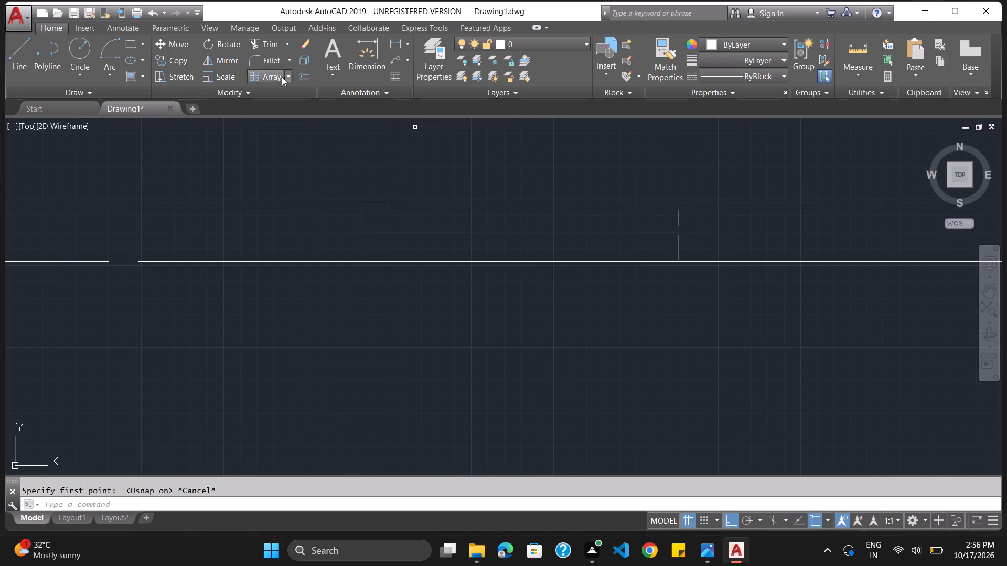
left_click(304, 77)
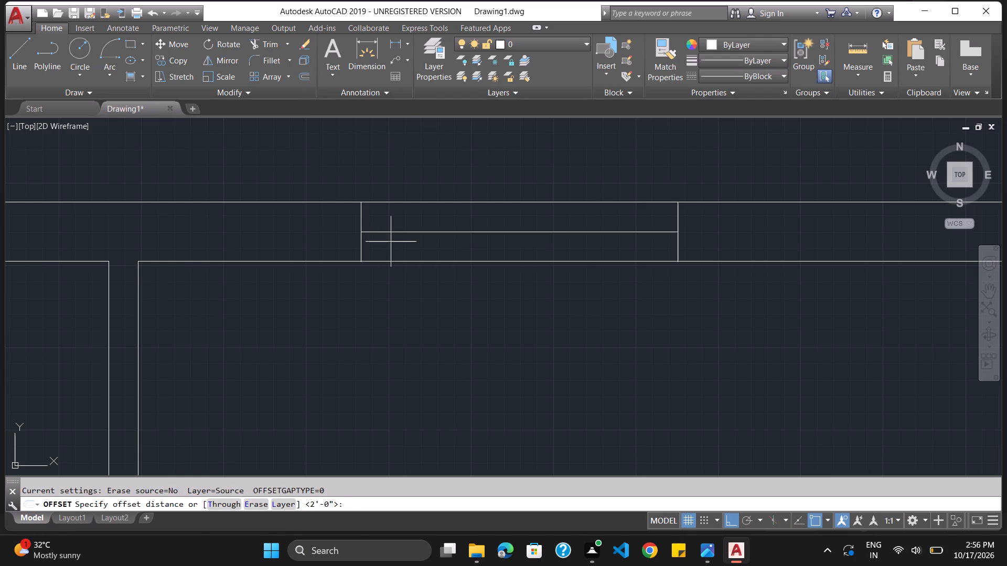
type("2'")
key("Return")
left_click(360, 221)
left_click(529, 227)
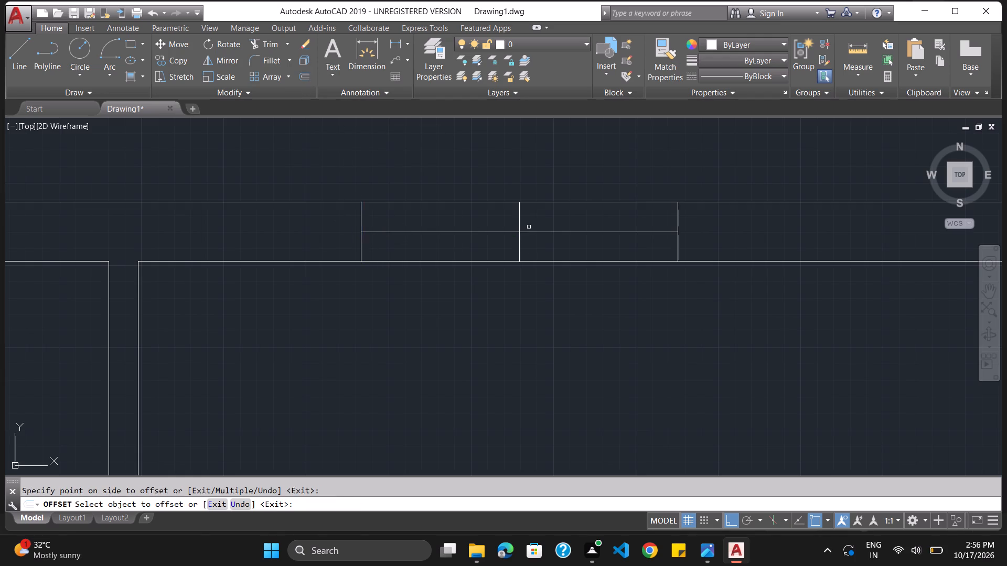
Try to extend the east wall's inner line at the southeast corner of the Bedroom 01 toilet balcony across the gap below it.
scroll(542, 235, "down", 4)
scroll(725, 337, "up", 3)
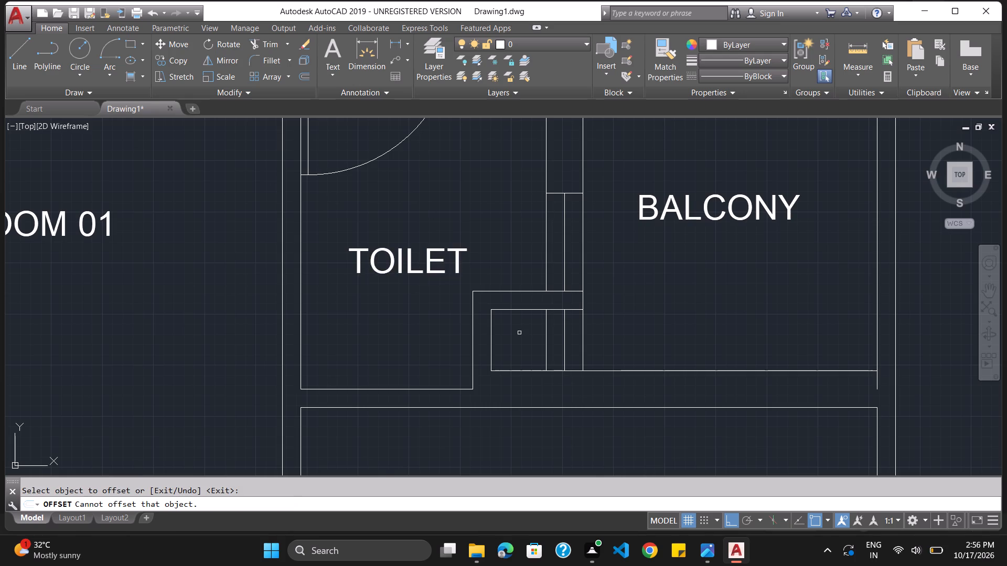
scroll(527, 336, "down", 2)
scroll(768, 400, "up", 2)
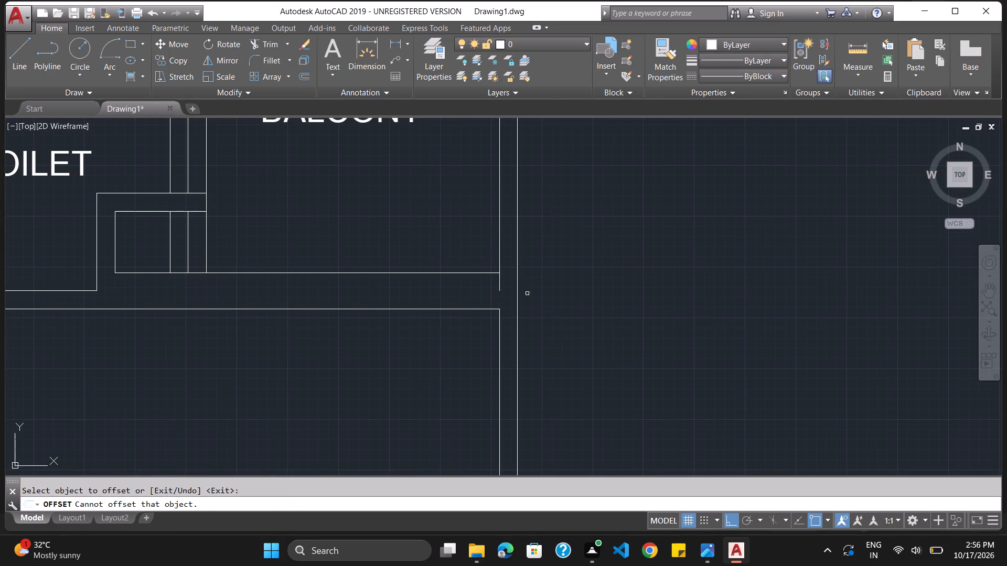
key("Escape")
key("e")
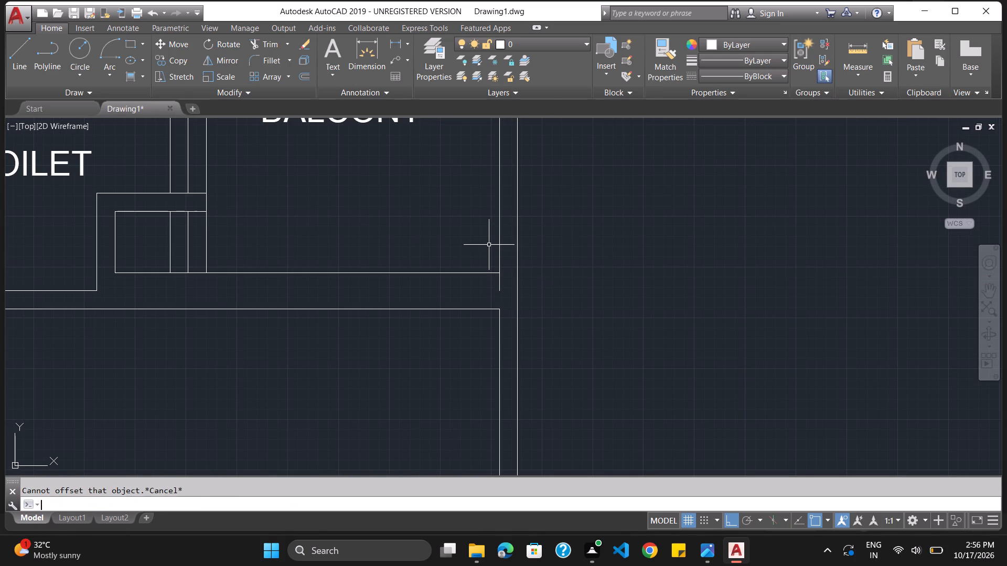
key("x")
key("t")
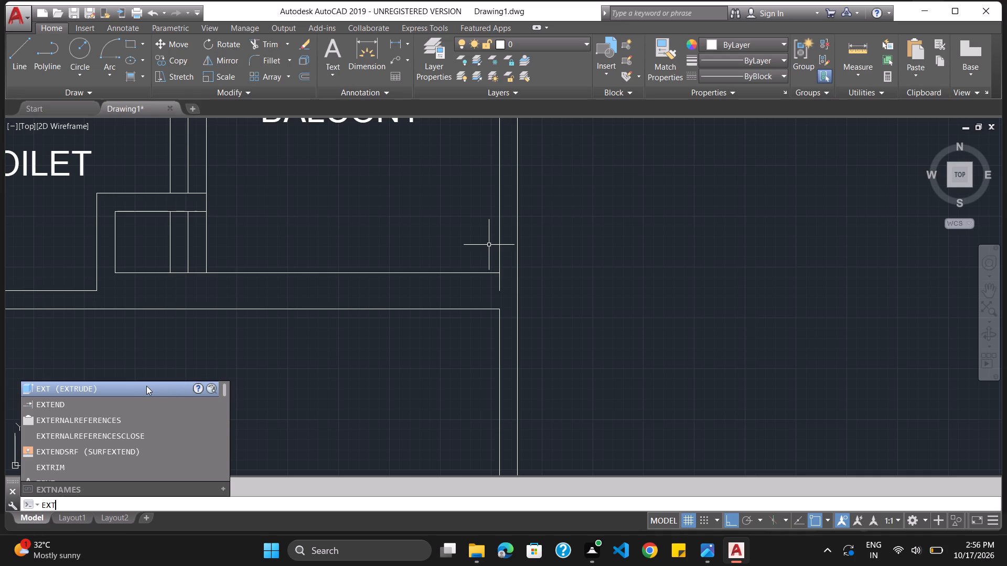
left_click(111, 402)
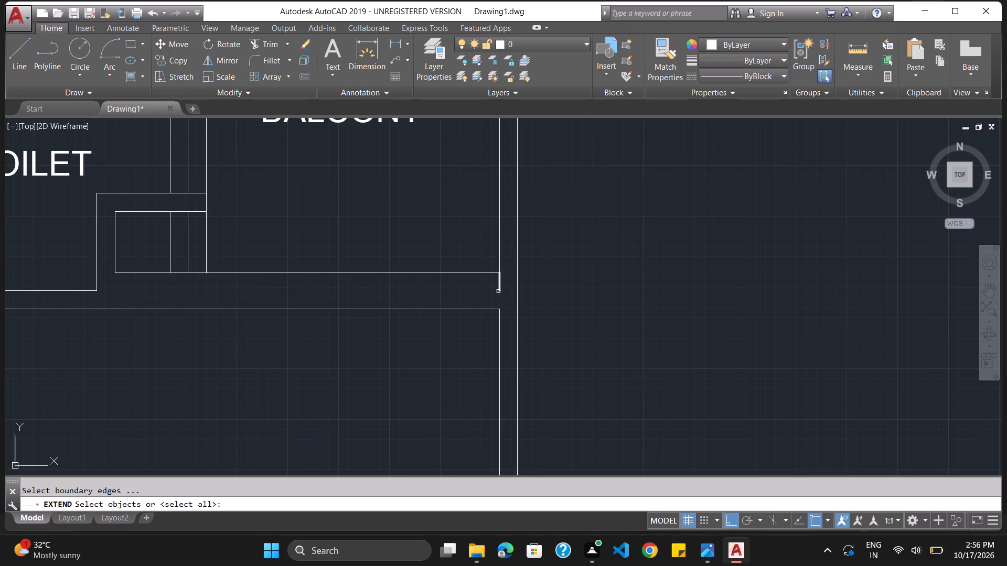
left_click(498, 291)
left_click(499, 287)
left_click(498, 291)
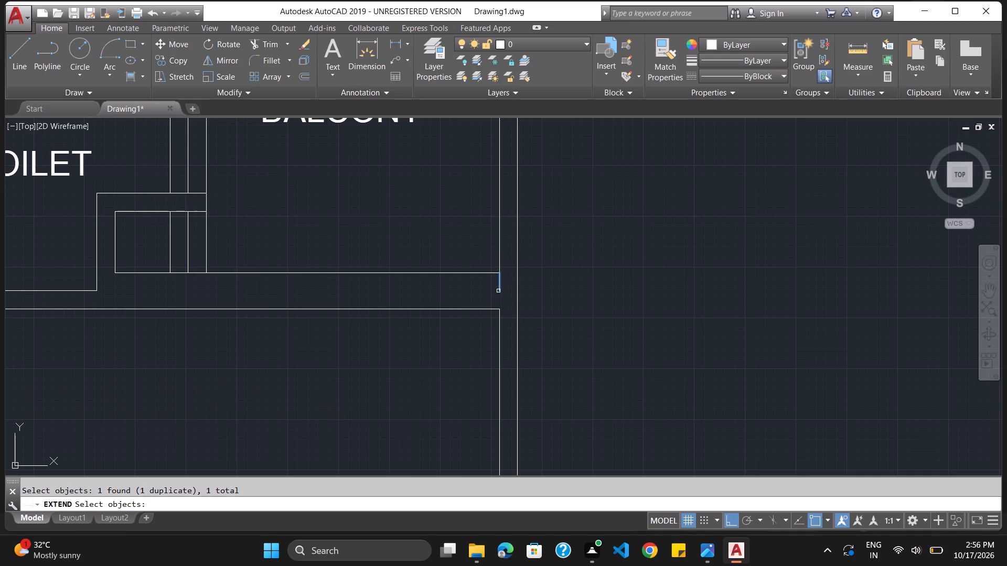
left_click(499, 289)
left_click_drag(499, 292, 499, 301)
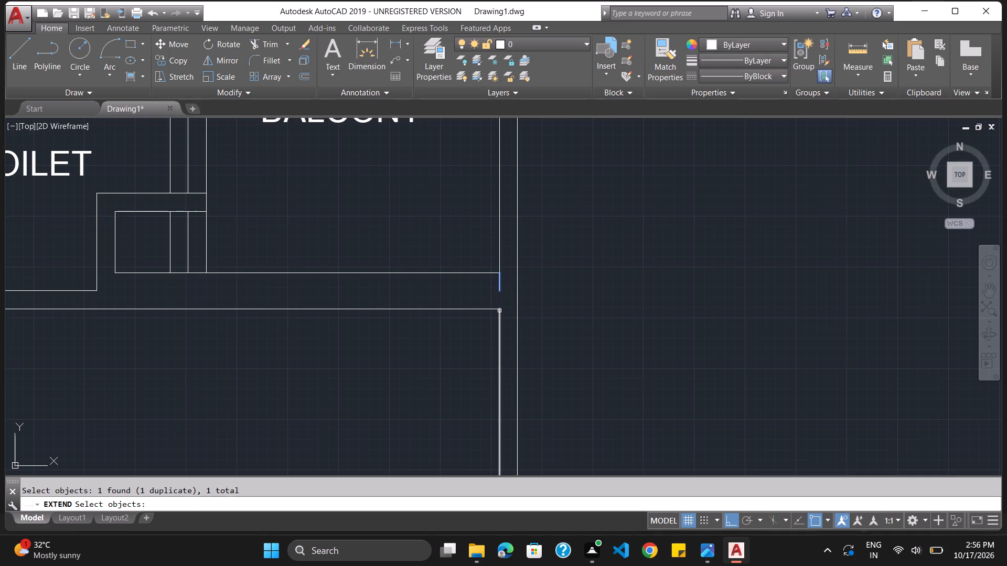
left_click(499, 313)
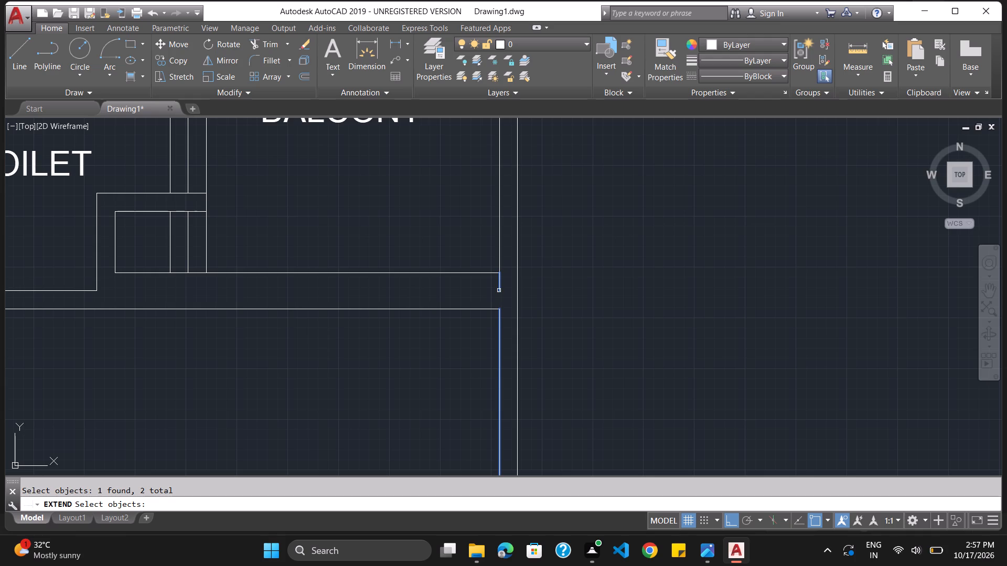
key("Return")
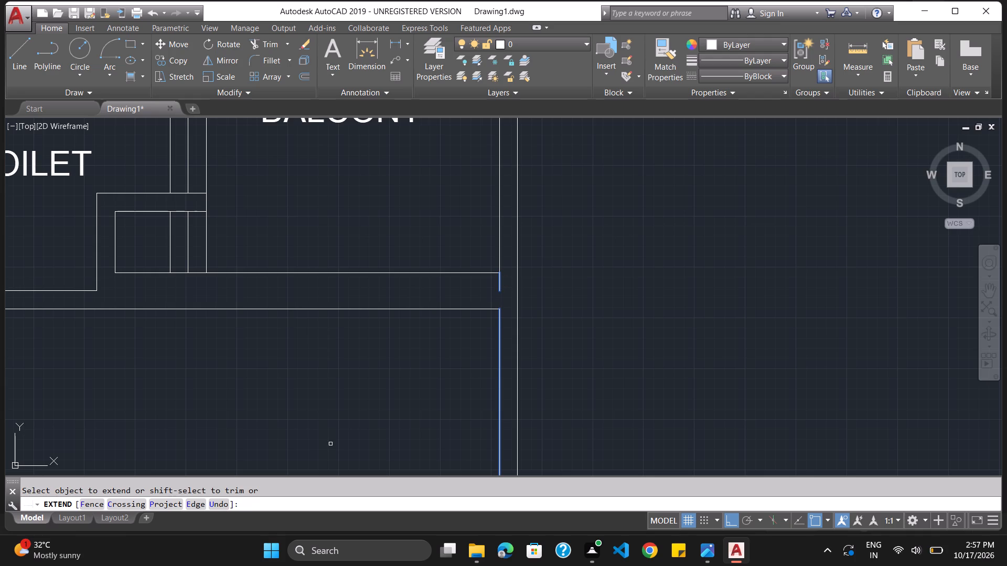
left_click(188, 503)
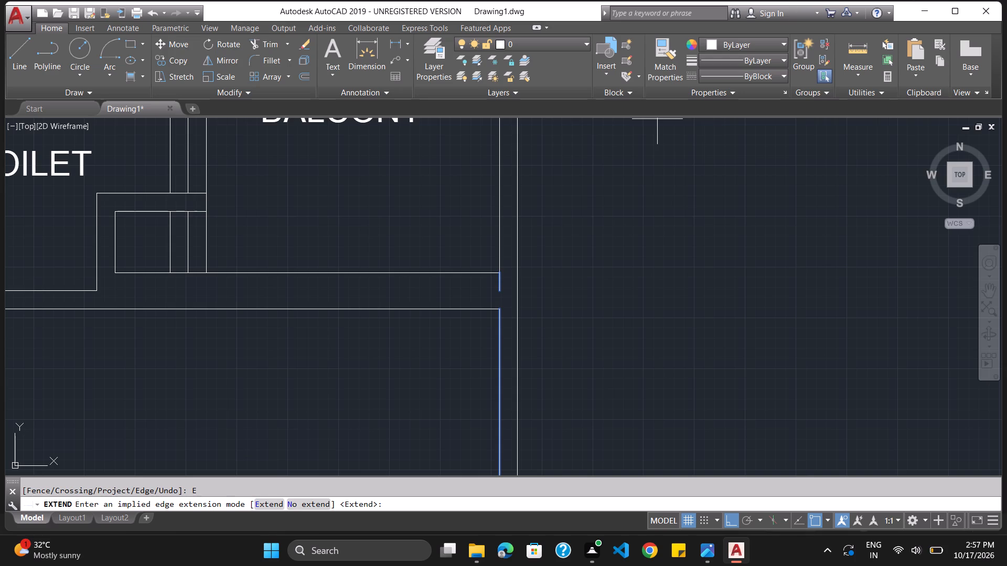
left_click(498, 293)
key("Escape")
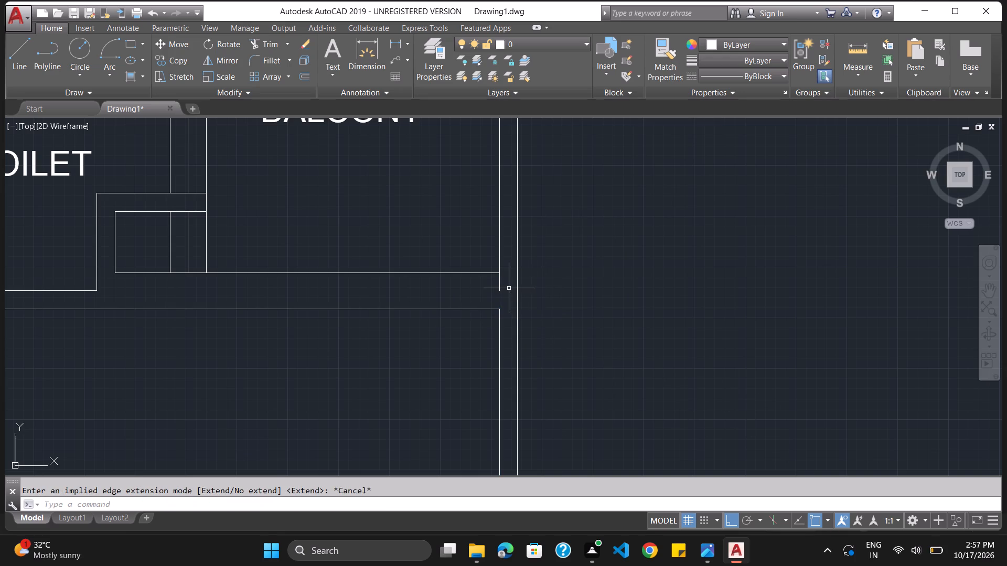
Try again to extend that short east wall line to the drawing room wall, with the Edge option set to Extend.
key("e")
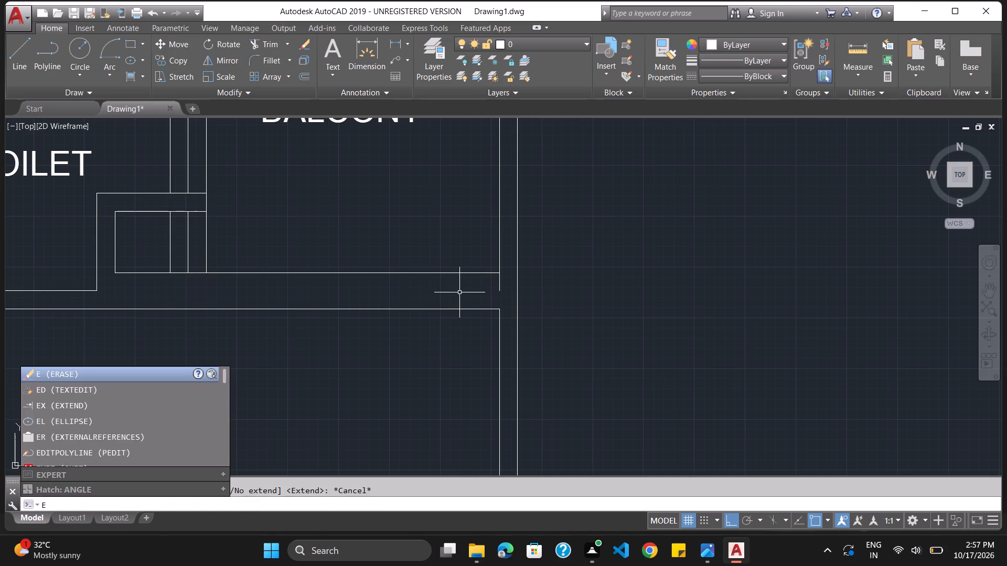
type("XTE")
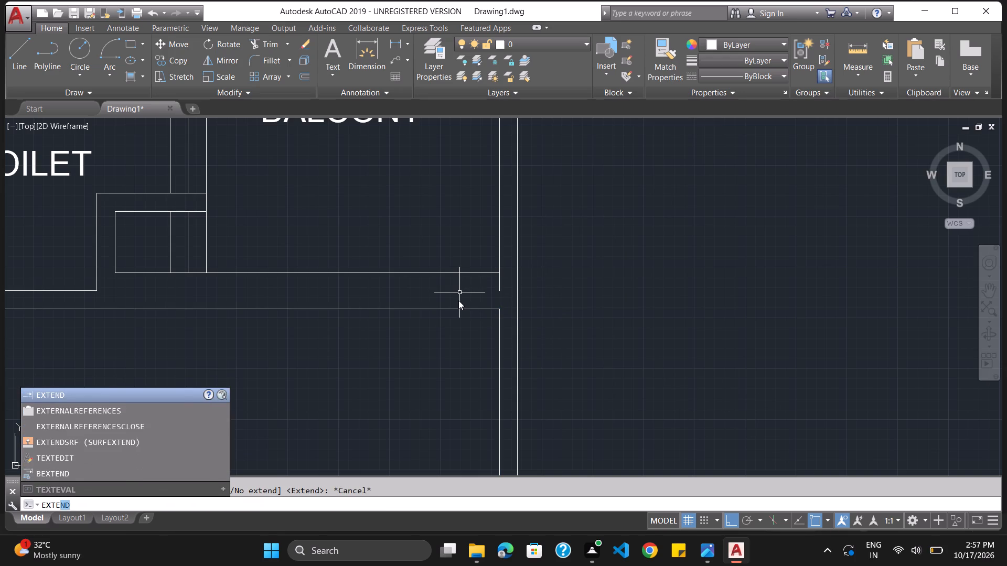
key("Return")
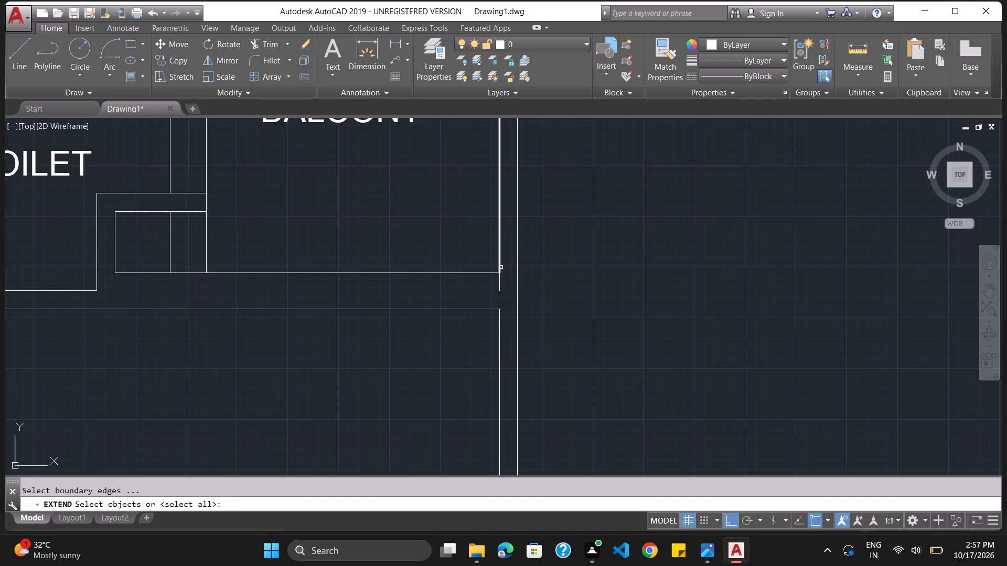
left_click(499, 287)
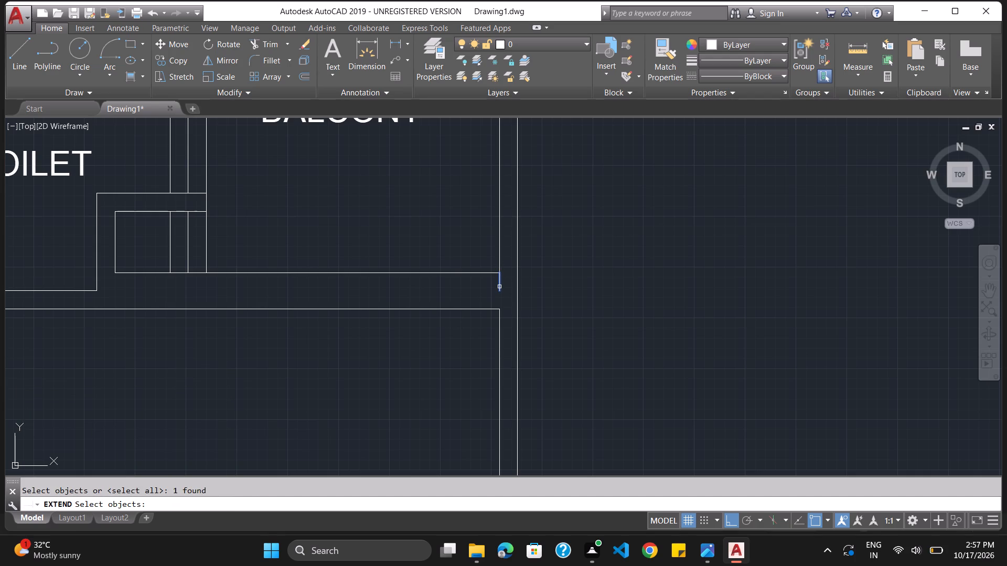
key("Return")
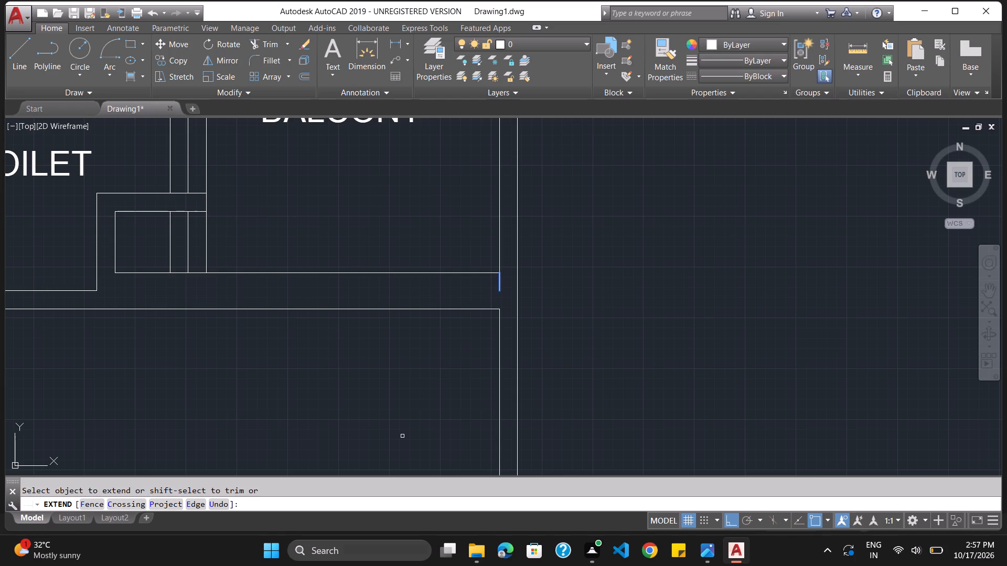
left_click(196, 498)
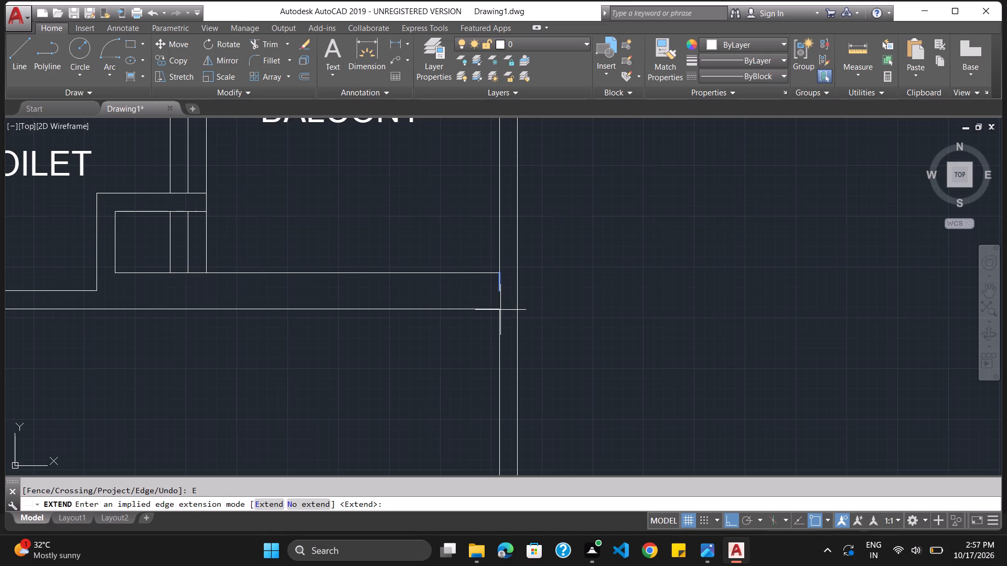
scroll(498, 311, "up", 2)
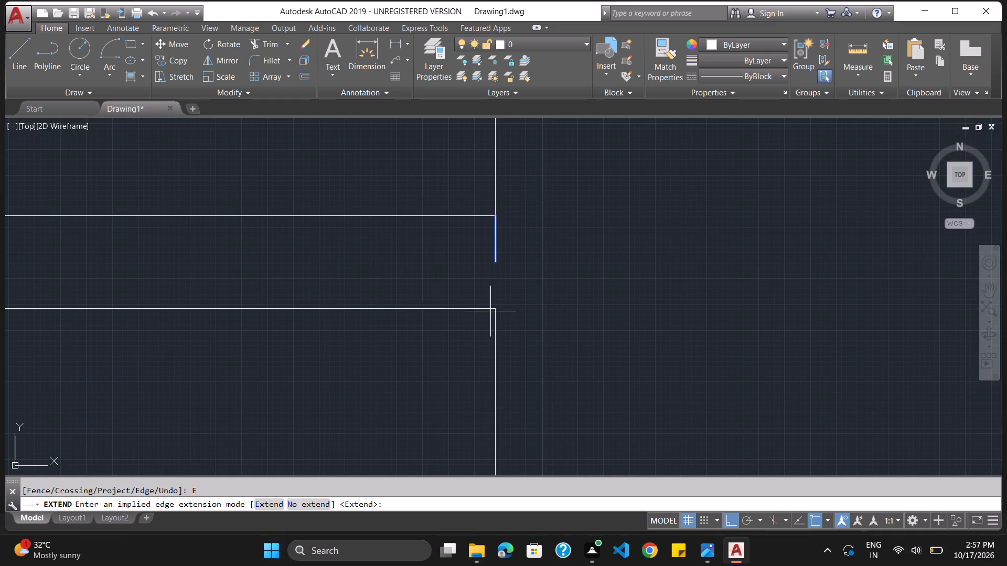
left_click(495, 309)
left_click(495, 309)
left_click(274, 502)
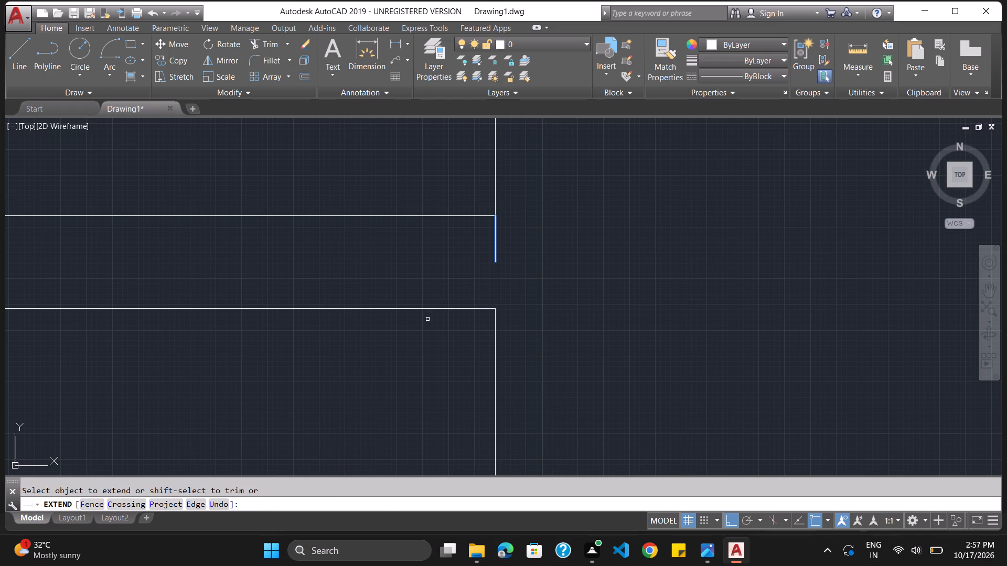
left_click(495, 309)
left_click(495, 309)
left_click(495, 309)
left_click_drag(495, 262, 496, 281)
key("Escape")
Using Trim's extend function, lengthen the balcony's inner east wall line south to the drawing room's north wall line.
type("TR")
type("IM")
key("Return")
key("Return")
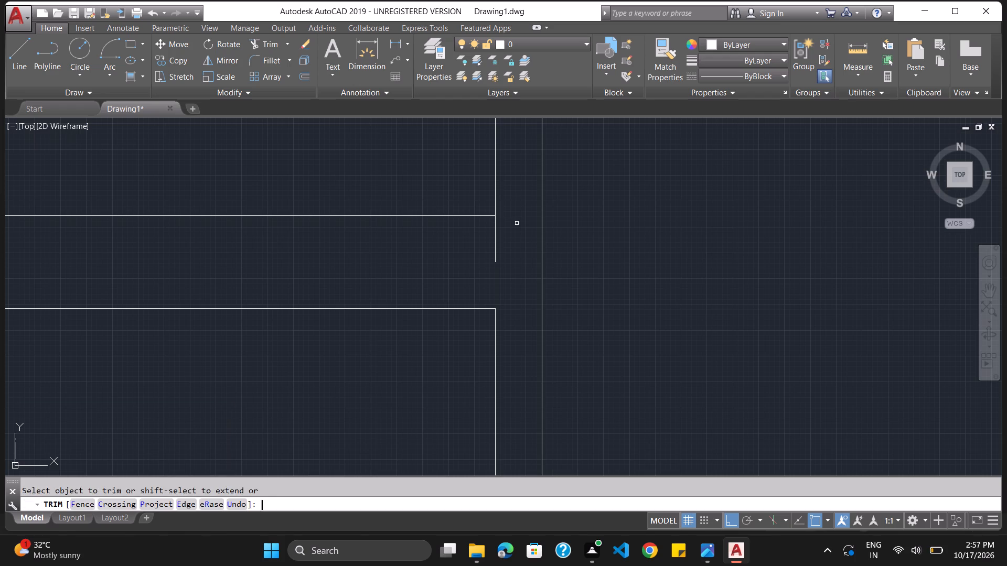
left_click(495, 253, "shift")
Trim the inner line of the Bedroom 03 south wall across the balcony door opening, back to the door leaf.
scroll(487, 262, "down", 4)
scroll(427, 277, "down", 2)
scroll(263, 276, "down", 2)
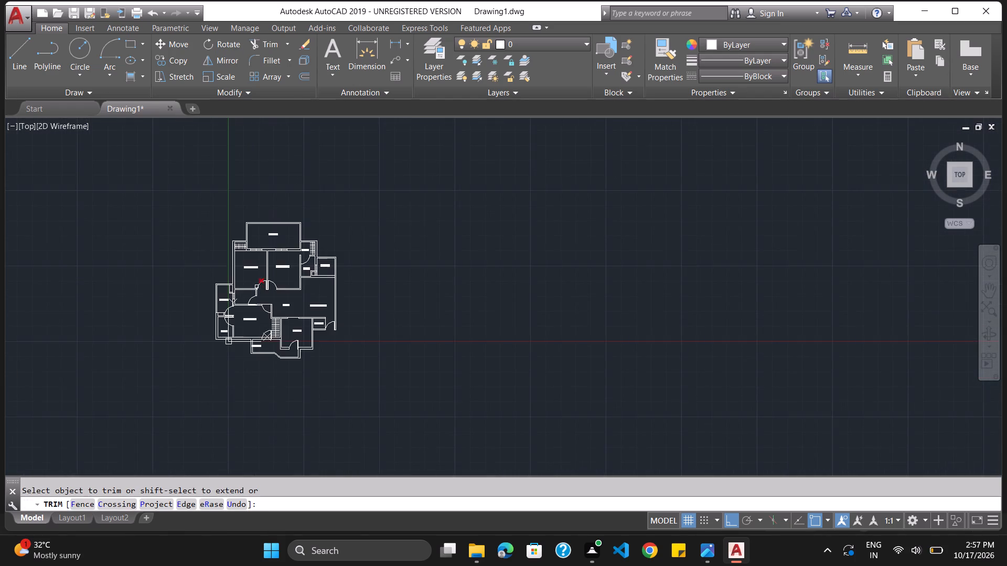
scroll(246, 365, "up", 4)
scroll(254, 293, "down", 3)
scroll(211, 215, "up", 4)
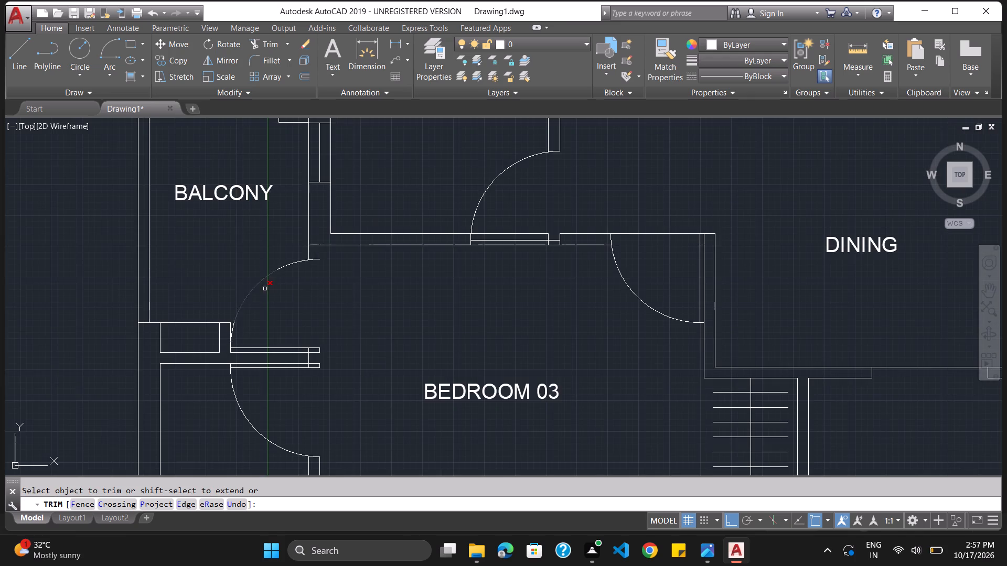
scroll(347, 364, "down", 3)
scroll(449, 428, "up", 3)
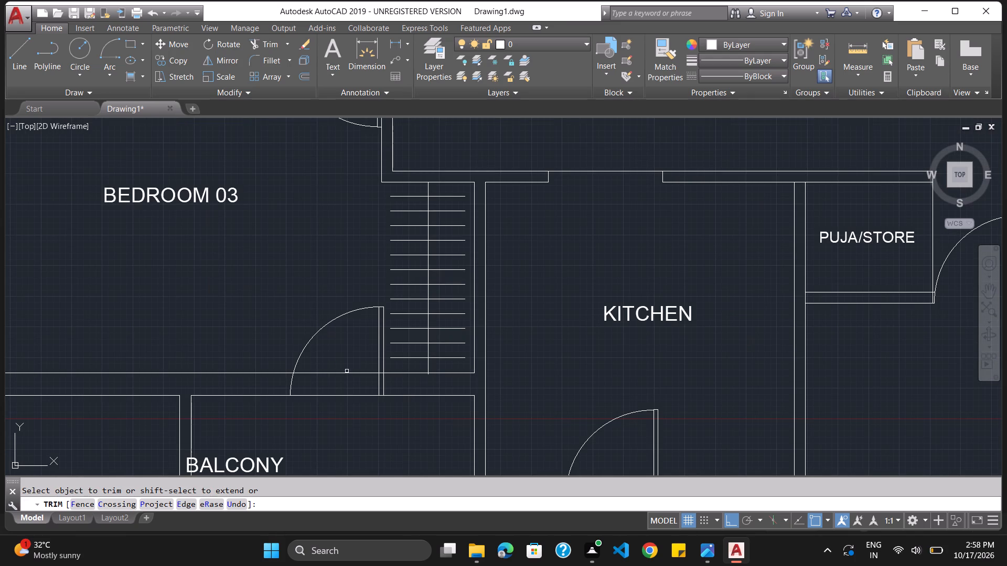
left_click(335, 373)
scroll(375, 370, "up", 4)
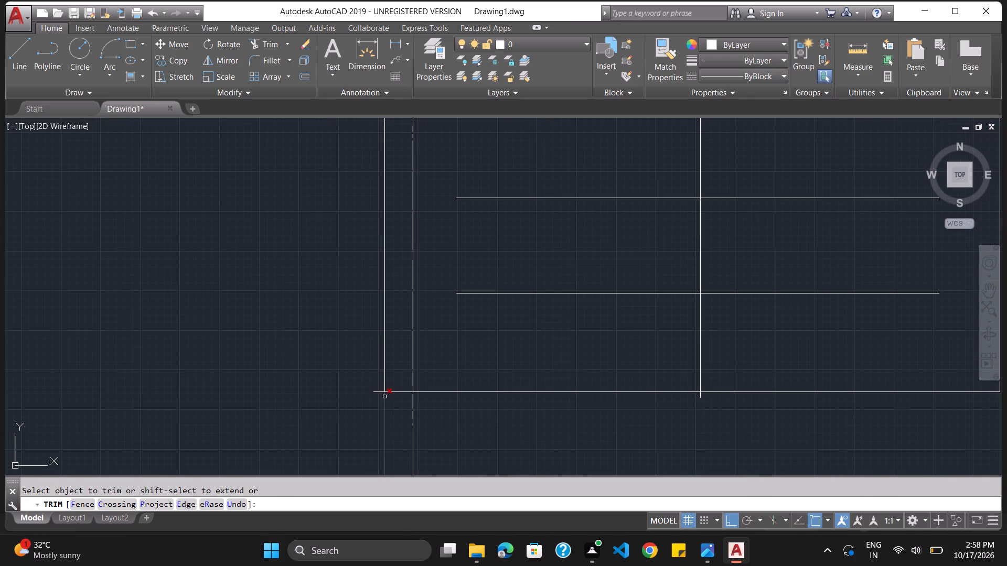
left_click(376, 393)
left_click(381, 392)
Trim the outer line of the Bedroom 03 south wall across the balcony door opening and erase the leftover segment.
scroll(369, 378, "down", 4)
scroll(311, 408, "down", 3)
left_click(313, 406)
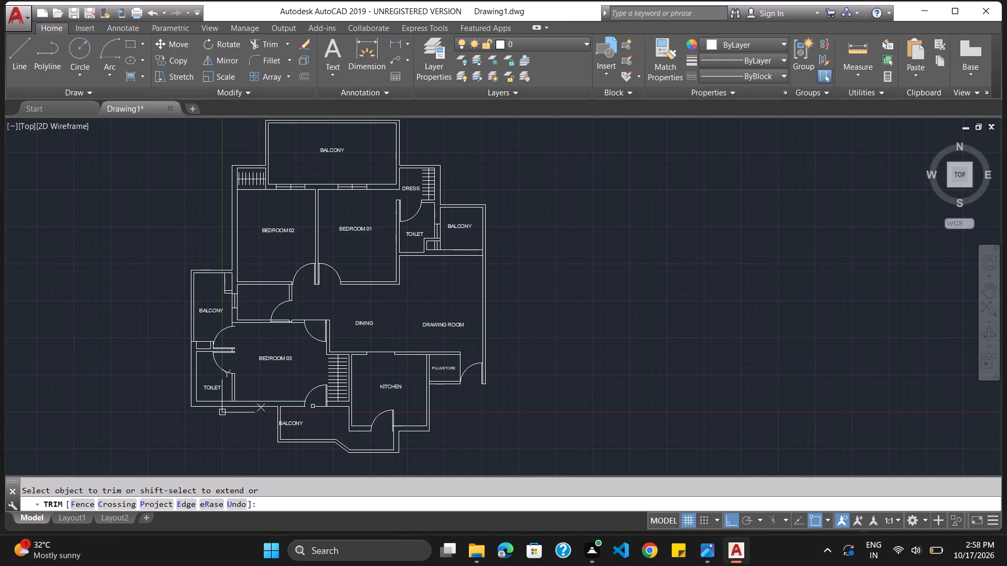
left_click(319, 407)
scroll(321, 409, "up", 4)
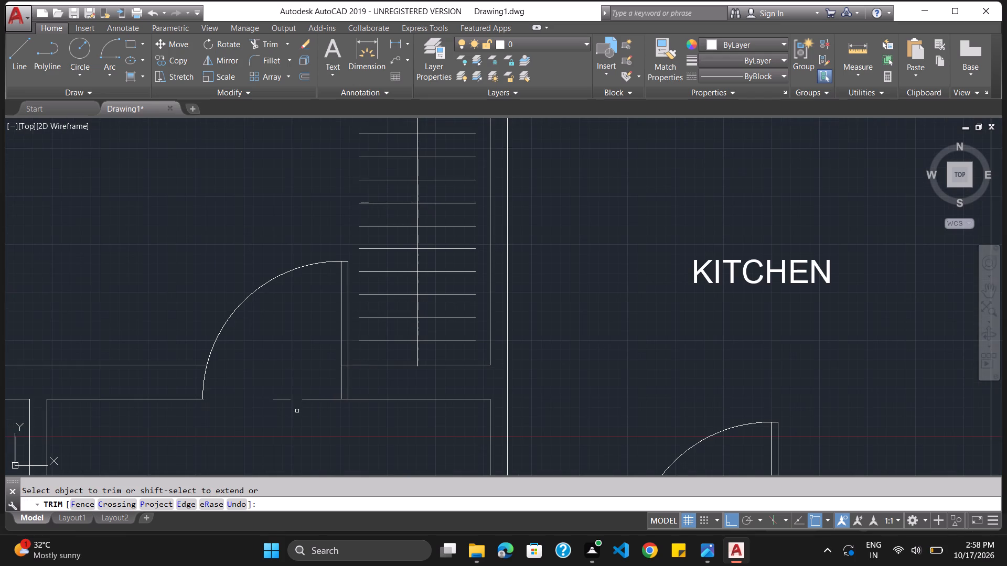
left_click(287, 400)
left_click(311, 400)
key("grave")
key("Escape")
left_click(283, 399)
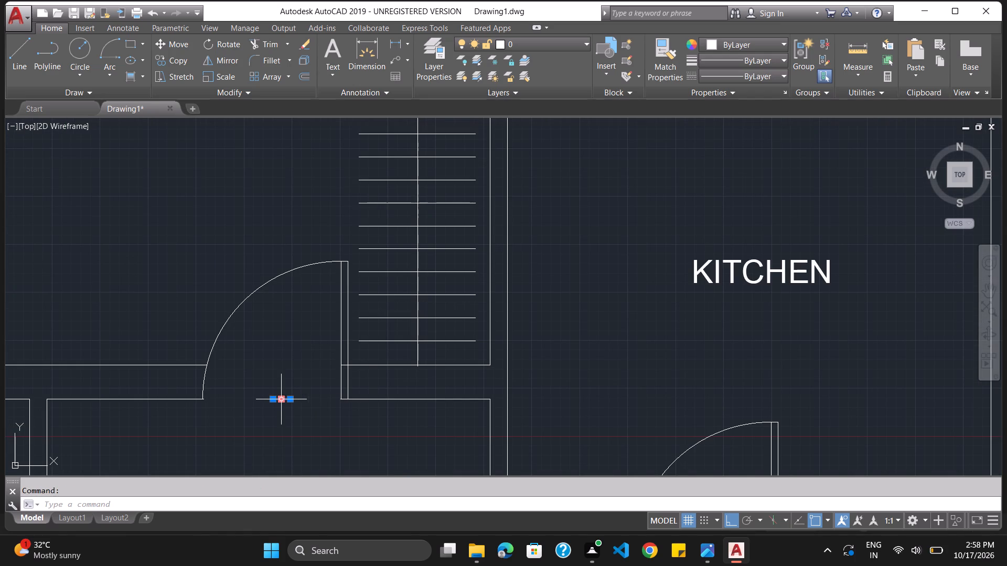
key("Delete")
Trim the short wall-line stub projecting past the door jamb corner at the south wall between Bedroom 03 and the balcony.
scroll(343, 402, "up", 3)
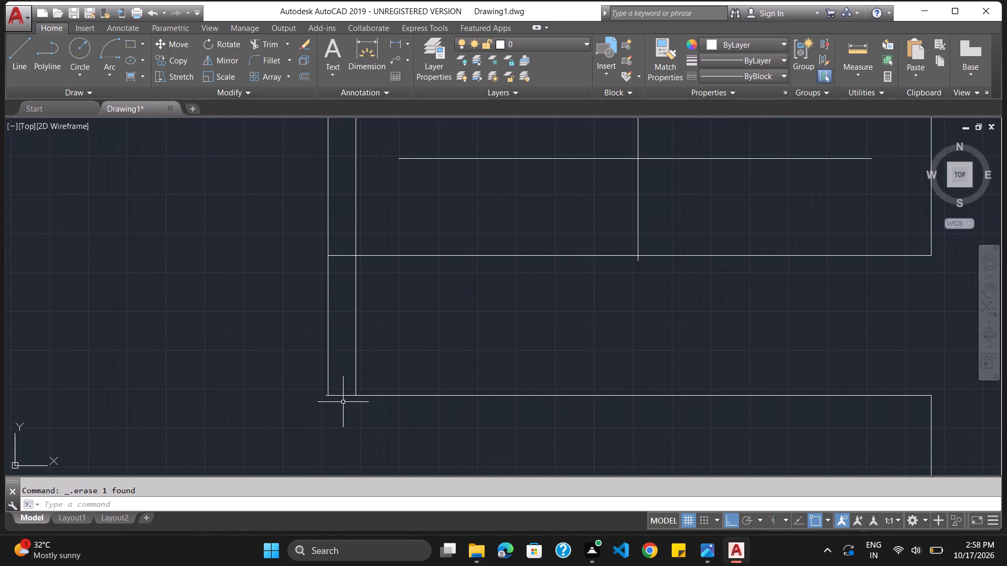
scroll(329, 400, "up", 1)
type("TR")
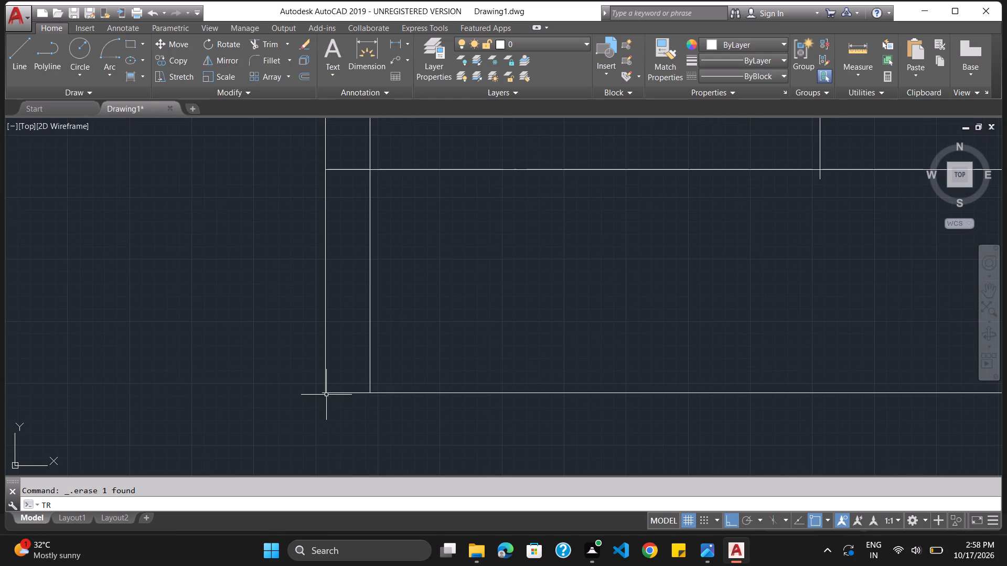
type("IM")
key("Return")
key("Return")
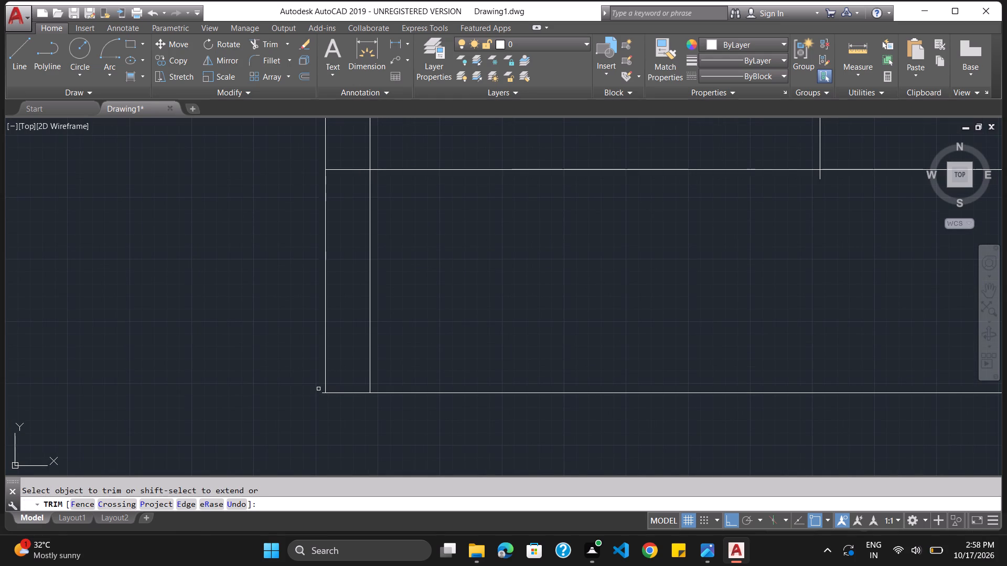
left_click(320, 393)
Trim the overhang of the ladder-like unit's centre line below the wall line between Bedroom 03 and the kitchen.
scroll(371, 325, "down", 4)
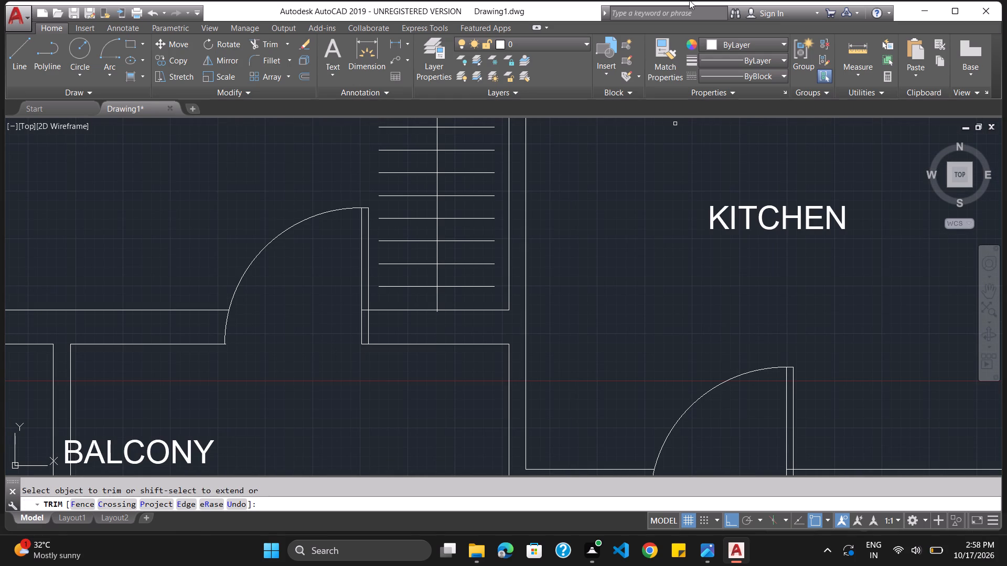
scroll(229, 137, "down", 3)
scroll(281, 191, "up", 4)
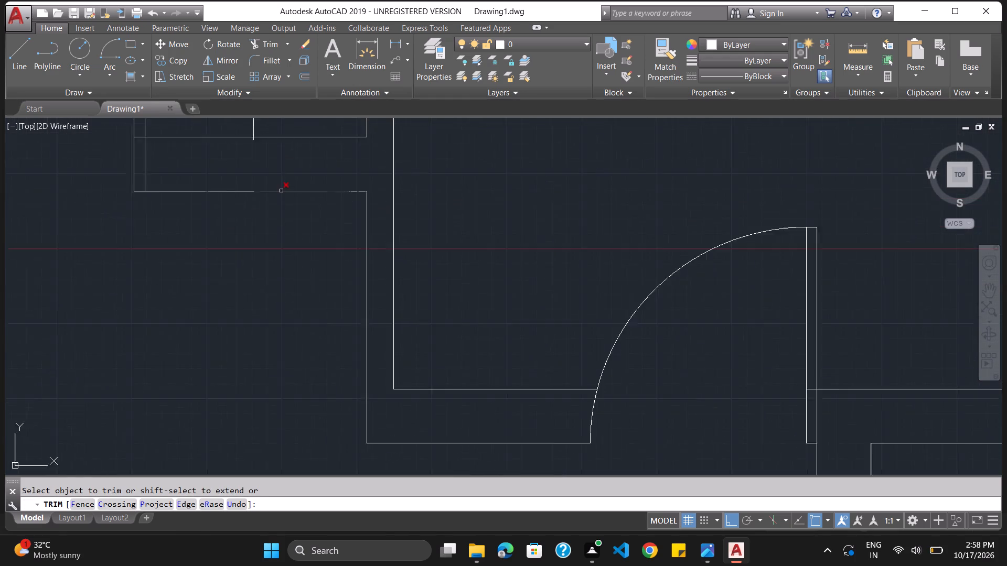
scroll(281, 191, "up", 1)
scroll(197, 129, "down", 3)
scroll(199, 117, "up", 3)
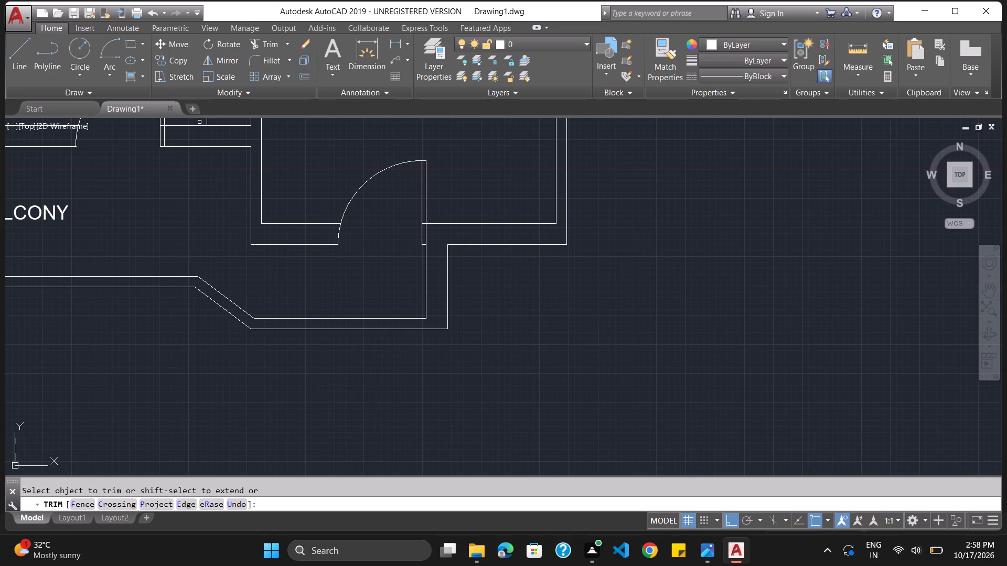
scroll(199, 123, "up", 7)
left_click(348, 219)
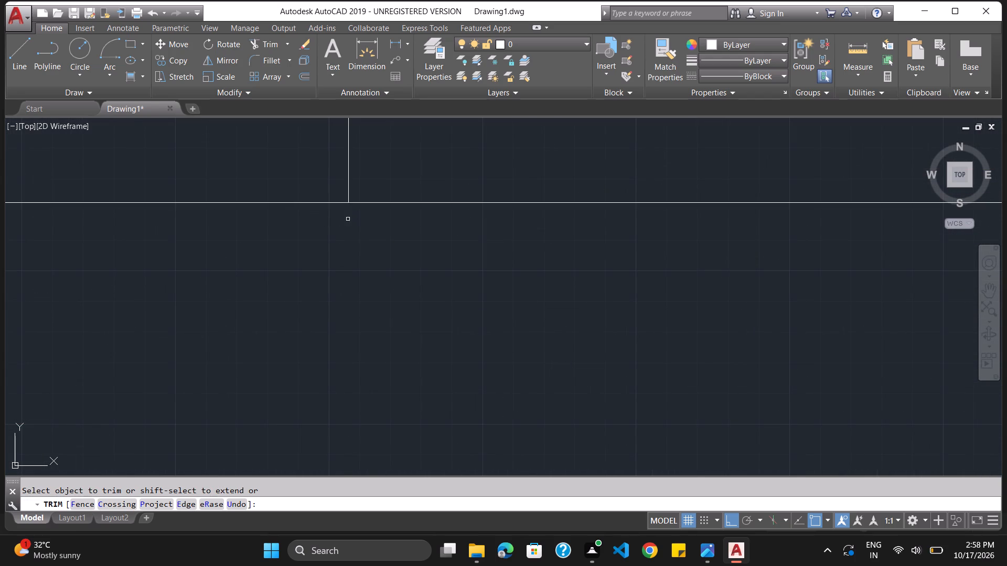
Inspect the ladder-like unit's upper end, the adjoining wall corners and the whole plan for remaining stray or overhanging lines.
scroll(310, 176, "down", 15)
scroll(290, 157, "up", 4)
scroll(292, 268, "up", 3)
scroll(399, 351, "up", 4)
scroll(421, 318, "down", 2)
scroll(442, 237, "up", 1)
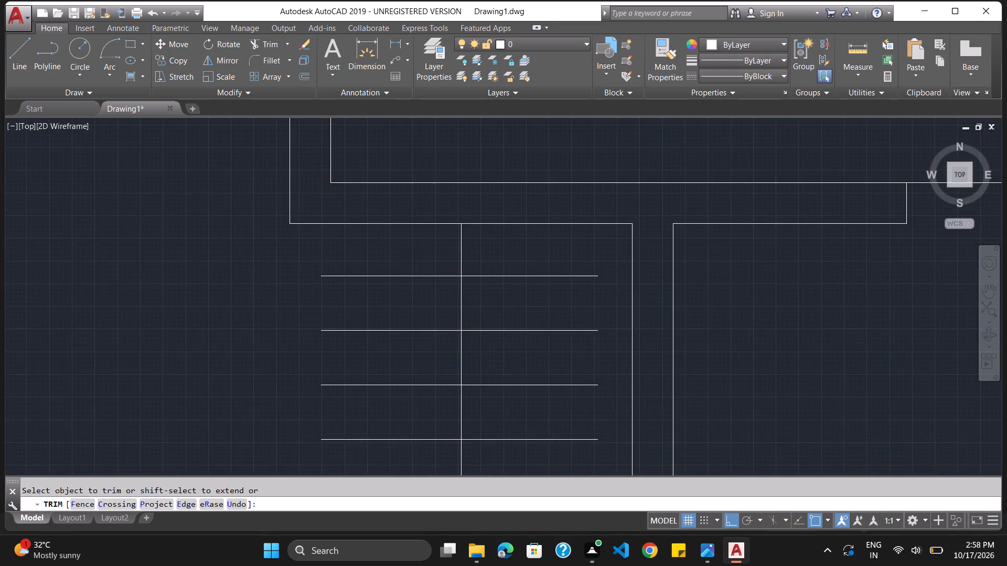
scroll(442, 237, "up", 3)
scroll(446, 251, "down", 6)
scroll(460, 302, "down", 3)
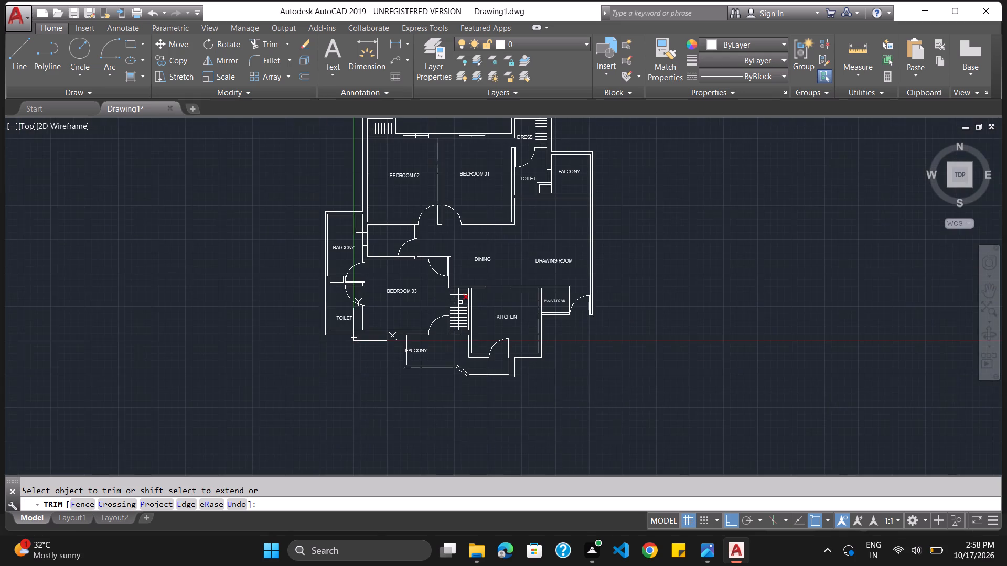
scroll(618, 334, "down", 2)
scroll(631, 259, "up", 3)
scroll(567, 284, "down", 2)
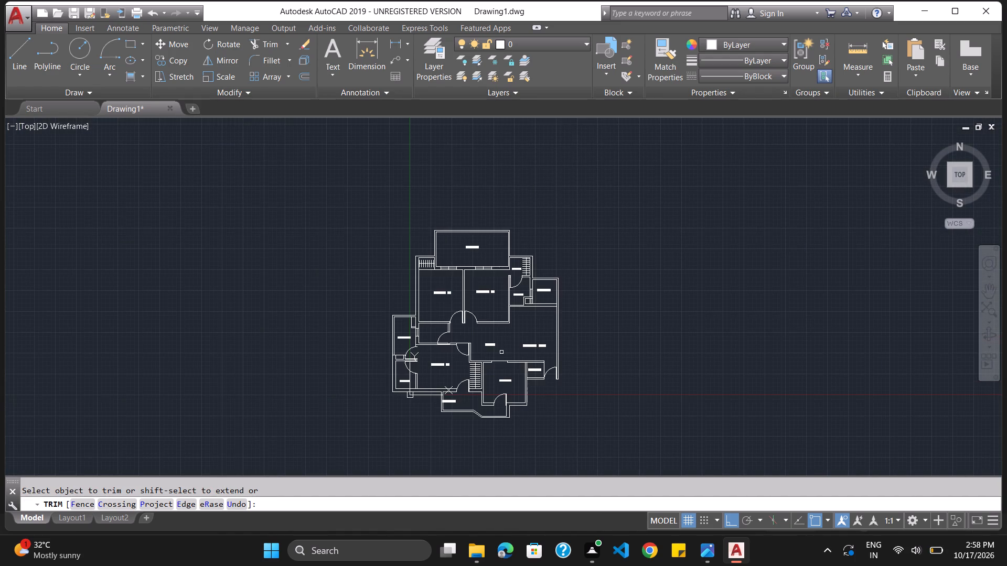
scroll(502, 366, "up", 2)
scroll(502, 364, "down", 1)
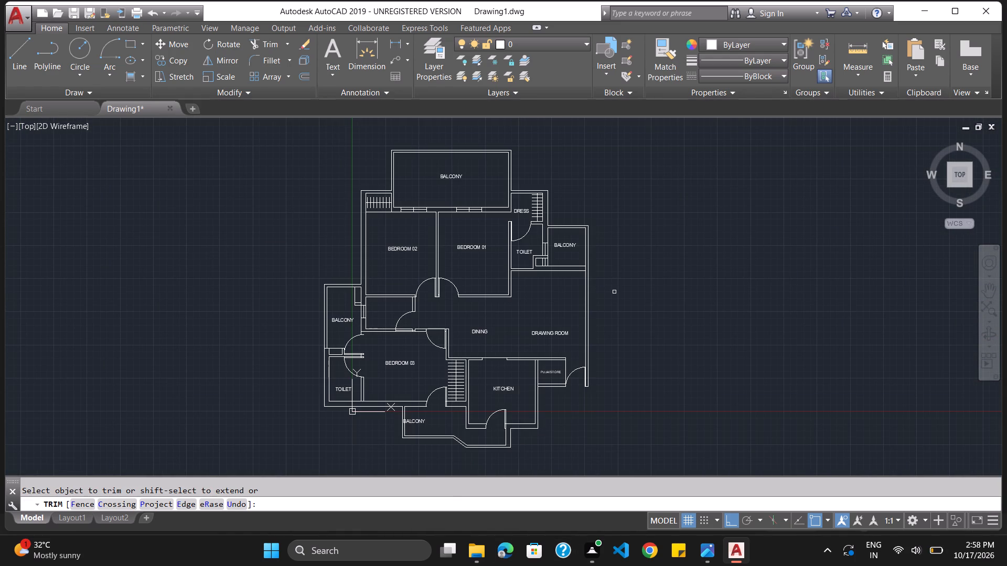
Leave Trim and move the DRAWING ROOM label north to about the middle of the drawing room's height.
left_click(545, 335)
left_click_drag(546, 333, 548, 315)
key("Escape")
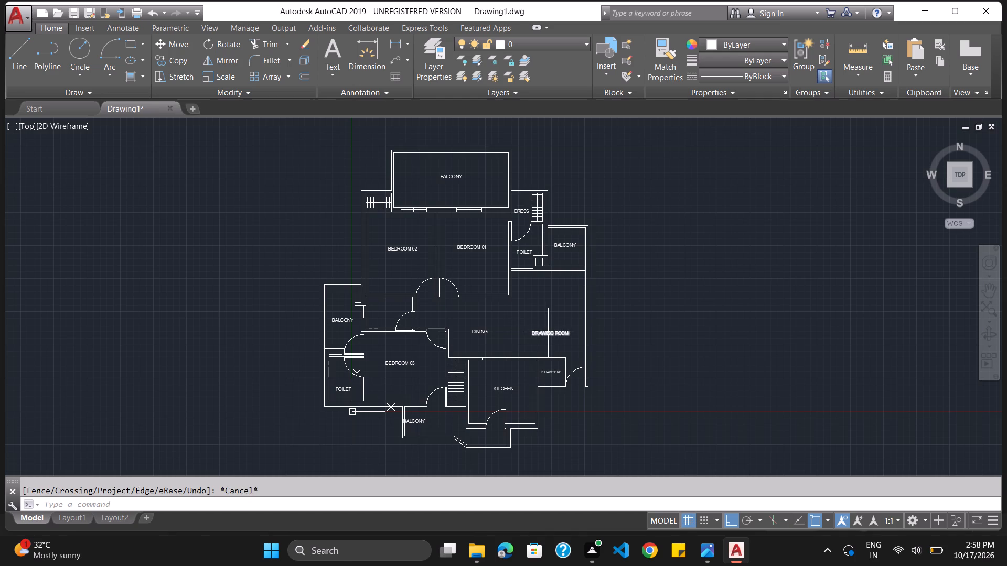
left_click(548, 333)
left_click_drag(549, 333, 542, 317)
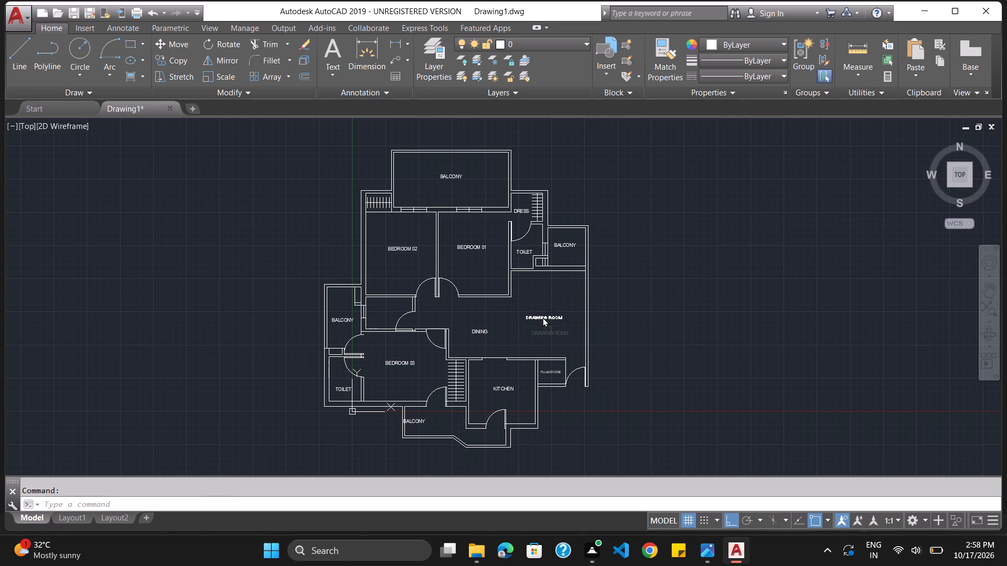
left_click_drag(542, 317, 551, 320)
Move the DINING label slightly north-east, roughly level with the DRAWING ROOM label.
left_click(483, 332)
left_click_drag(482, 333, 491, 323)
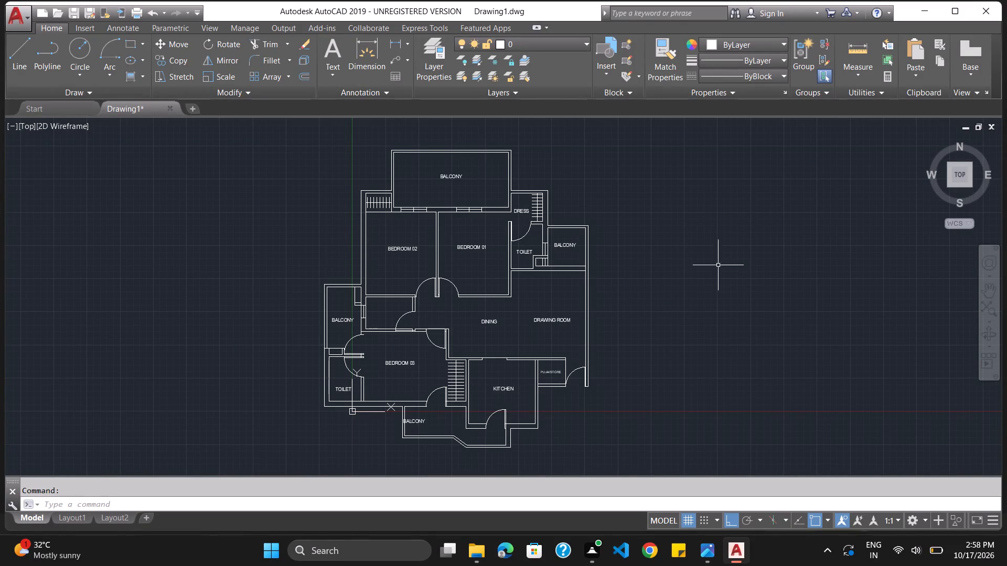
Move the BALCONY label south of Bedroom 03 east, away from the west wall and into the balcony's open area.
left_click(412, 424)
left_click_drag(413, 421, 438, 422)
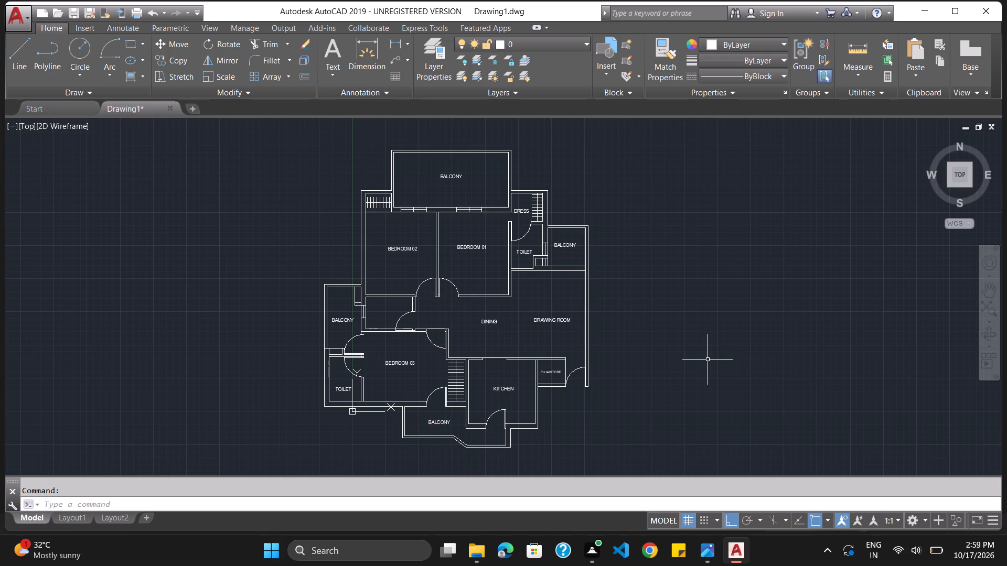
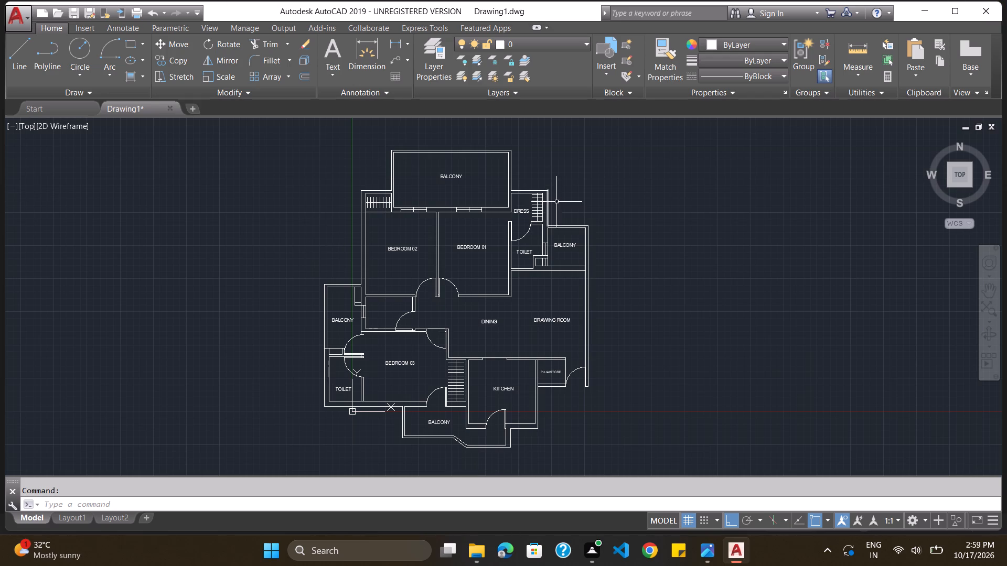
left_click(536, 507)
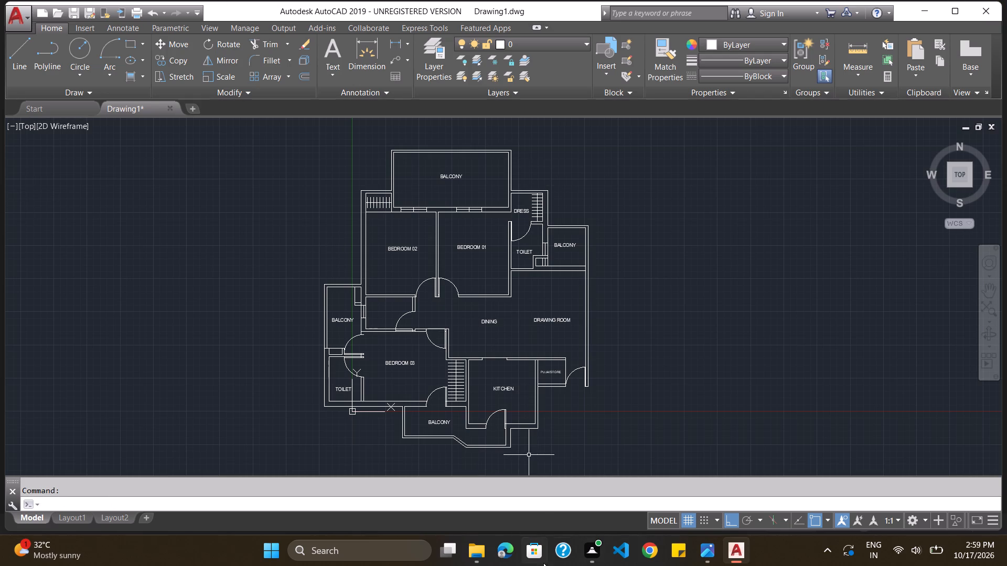
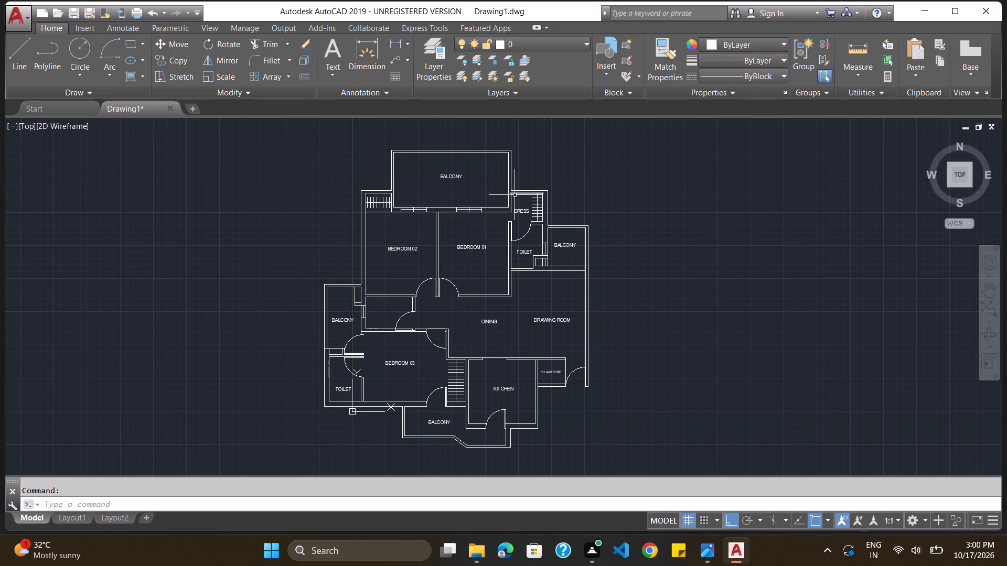
Trim the short wall line crossing the junction between the kitchen's side wall and the Puja/Store top wall.
scroll(506, 441, "up", 2)
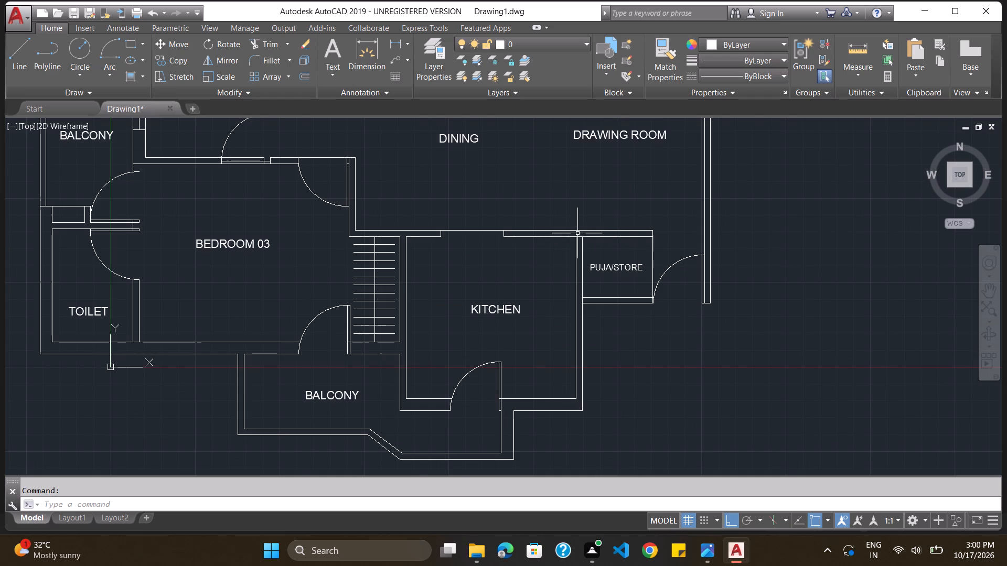
type("TRIM")
key("Return")
key("Return")
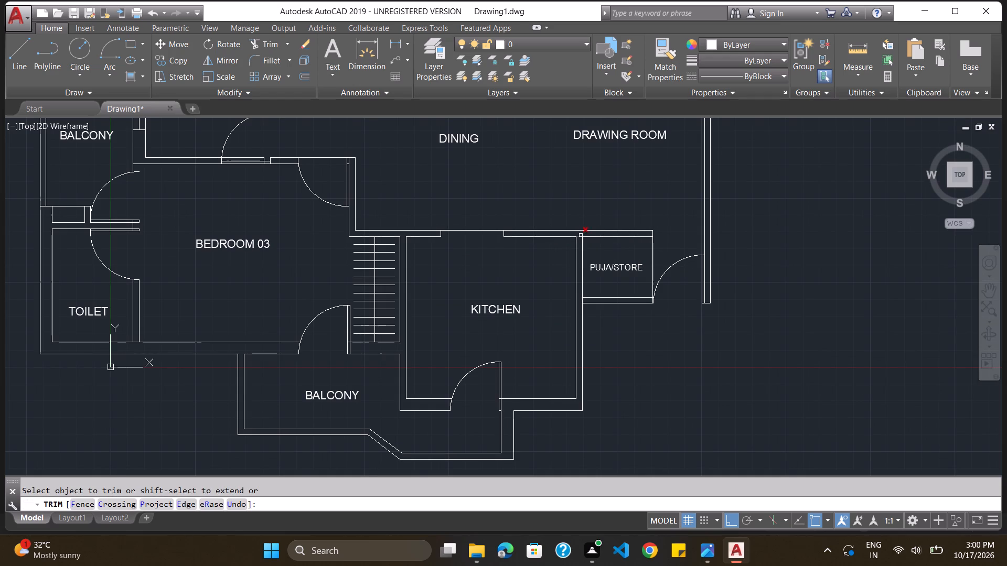
scroll(581, 235, "up", 2)
left_click(574, 238)
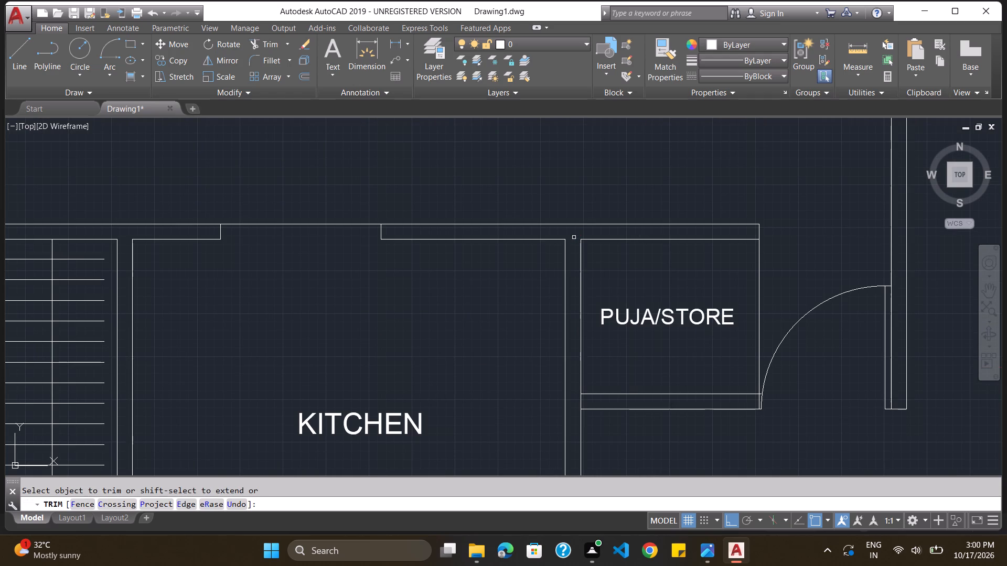
Examine the walls and door openings across the whole apartment plan for leftover line pieces.
scroll(574, 237, "down", 2)
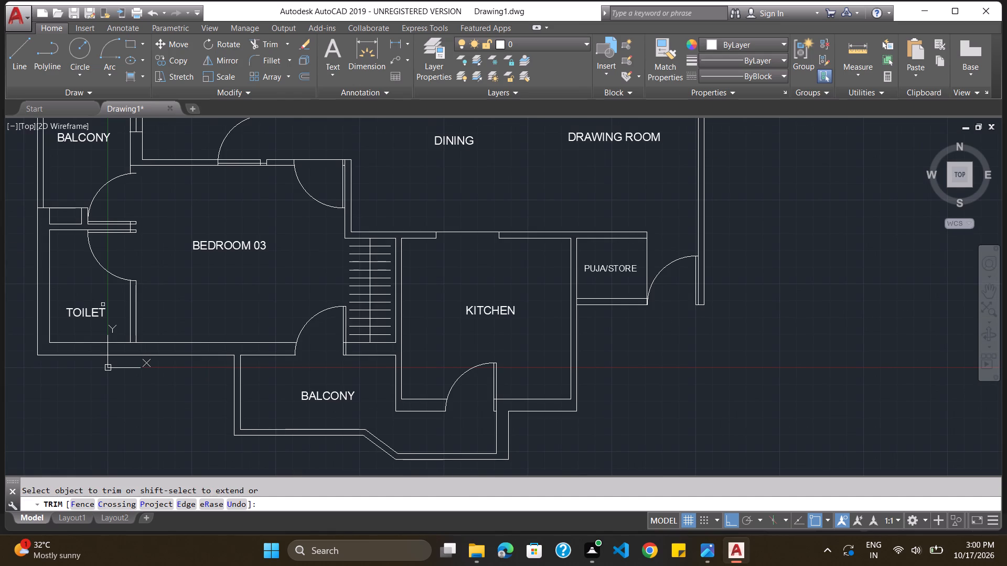
scroll(101, 302, "down", 4)
scroll(51, 257, "up", 5)
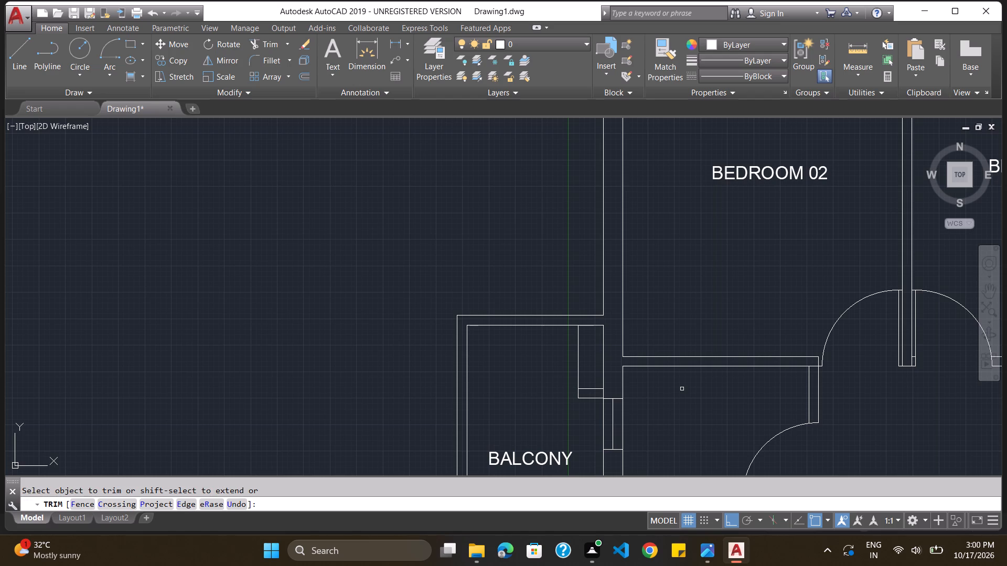
scroll(674, 388, "down", 1)
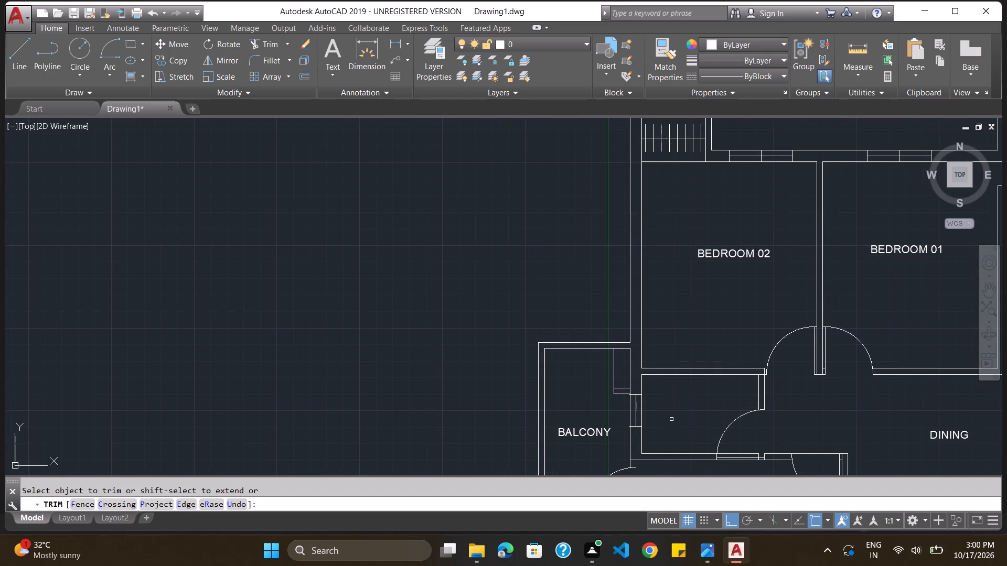
scroll(671, 419, "up", 1)
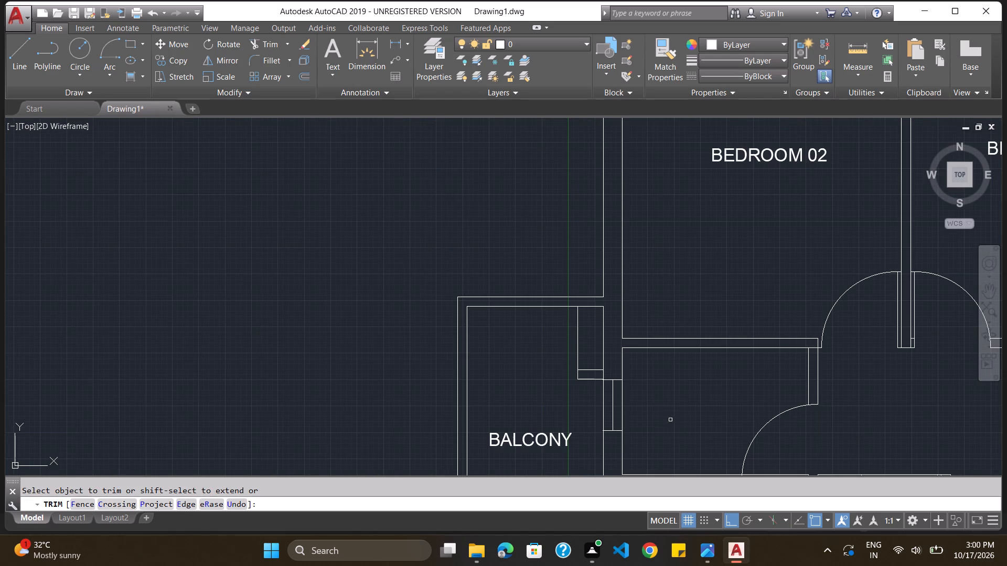
scroll(621, 280, "down", 3)
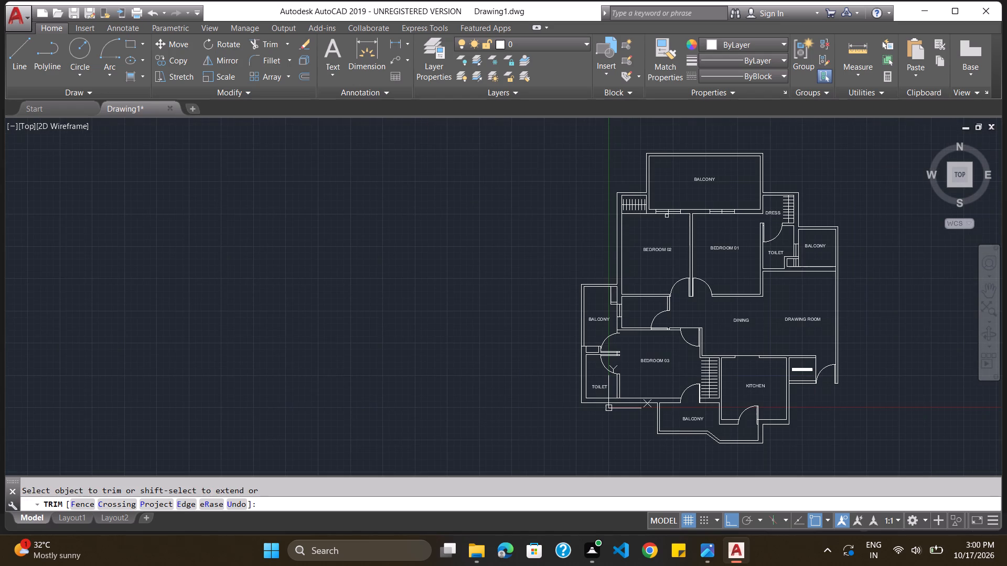
scroll(644, 175, "up", 1)
scroll(778, 210, "down", 1)
scroll(856, 240, "up", 1)
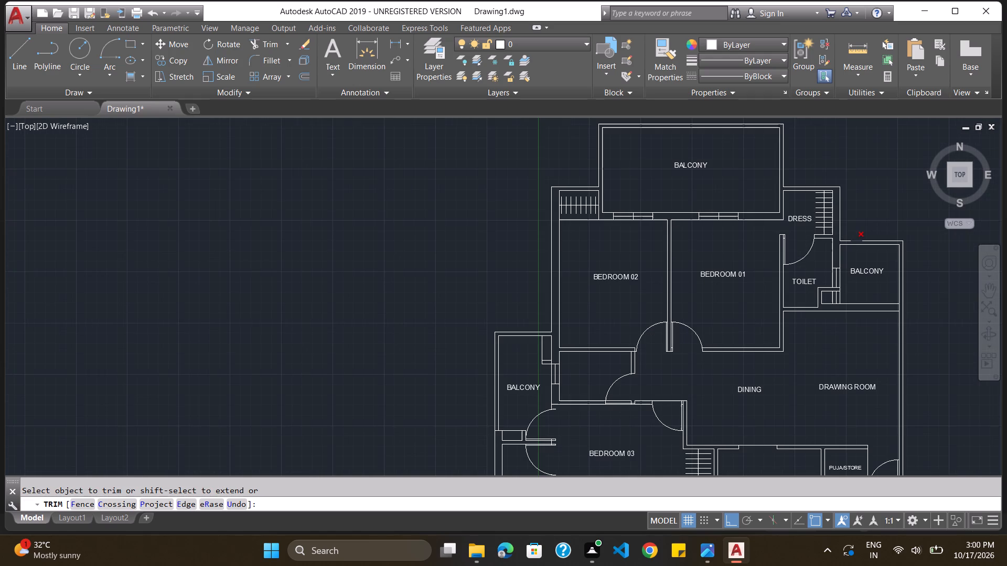
scroll(849, 247, "down", 1)
scroll(880, 292, "up", 1)
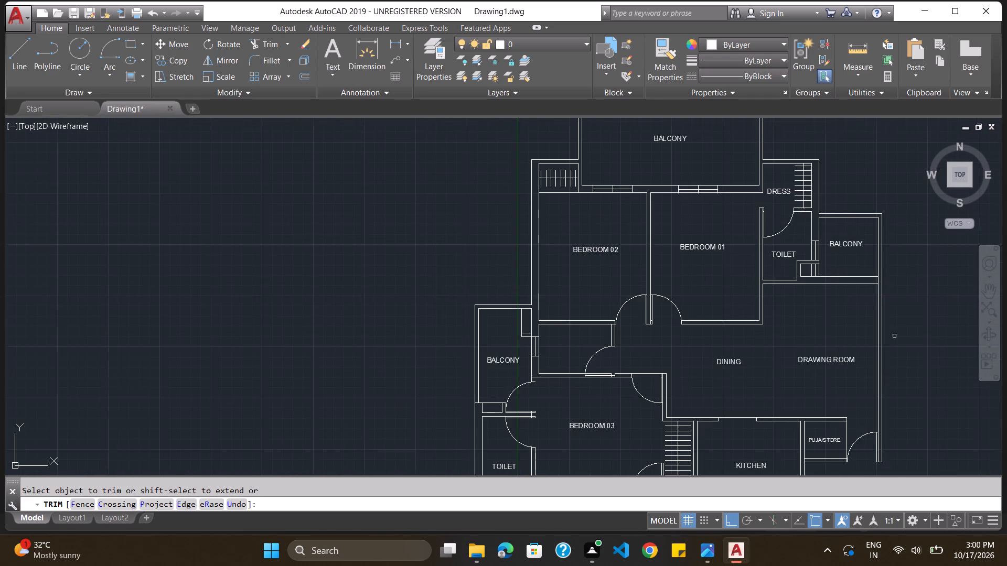
scroll(894, 336, "down", 2)
scroll(893, 389, "up", 2)
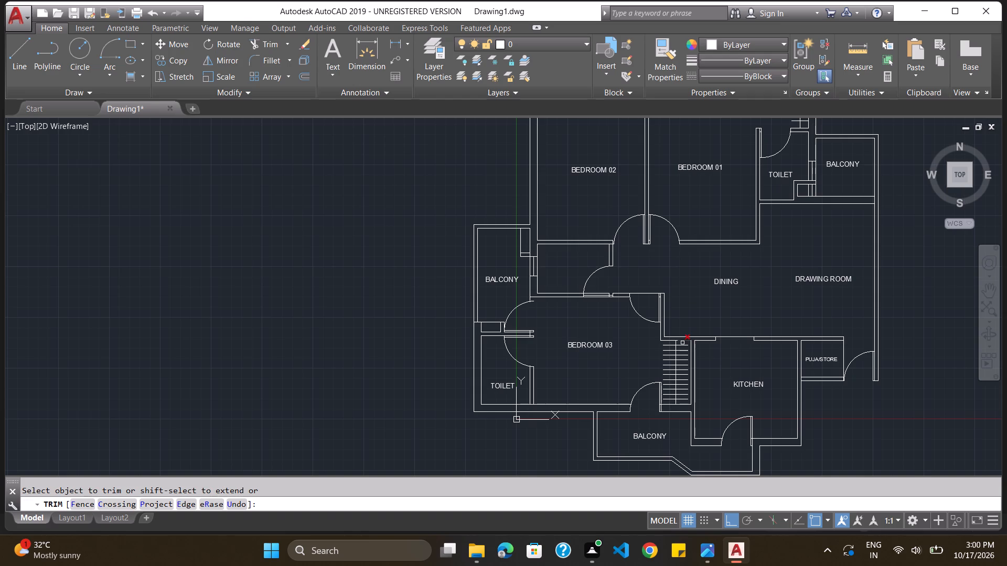
Trim the overlapping wall and door lines beside the door of the unlabelled room above Bedroom 03.
scroll(613, 290, "up", 3)
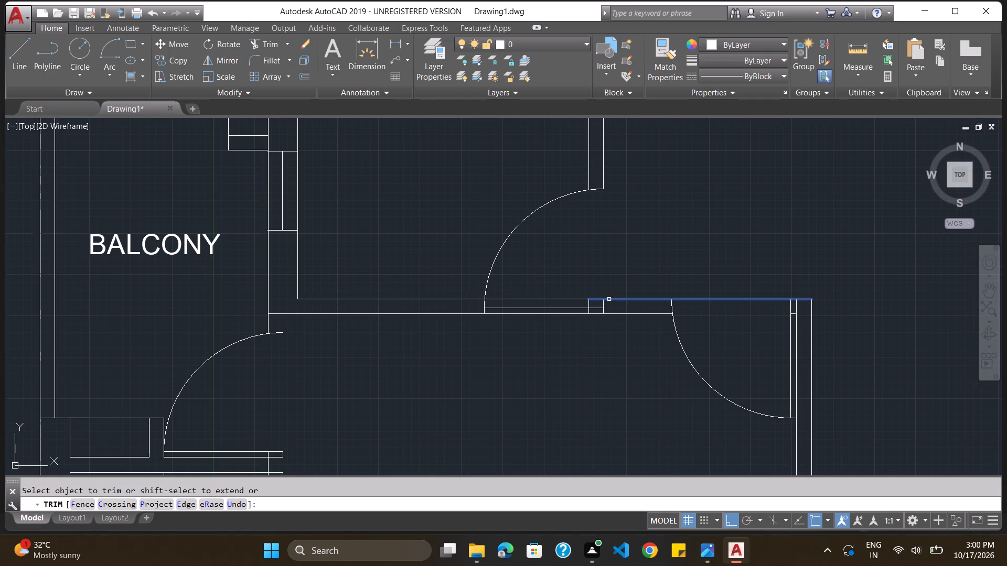
left_click(609, 299, "shift")
left_click(597, 307)
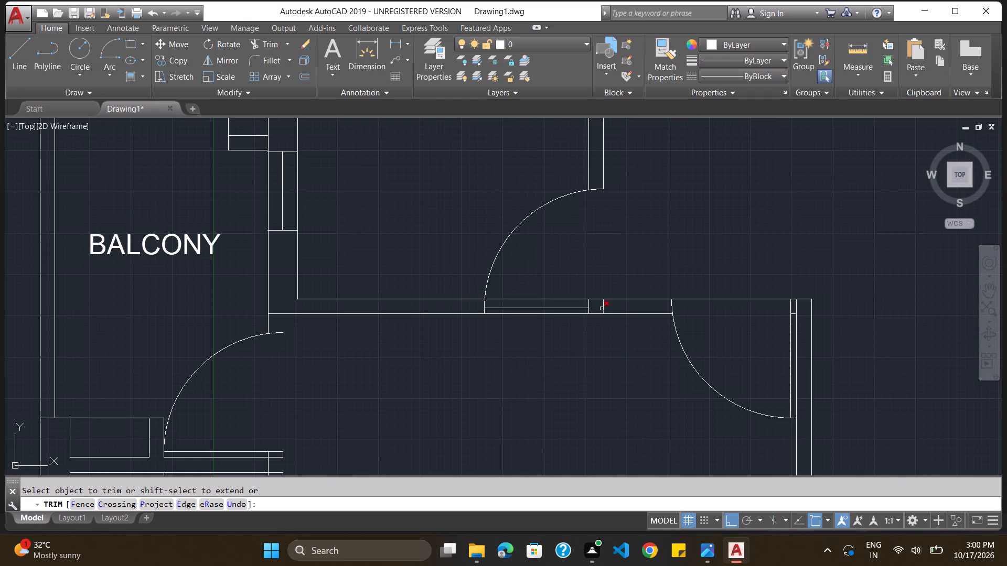
left_click(602, 309)
left_click(603, 302)
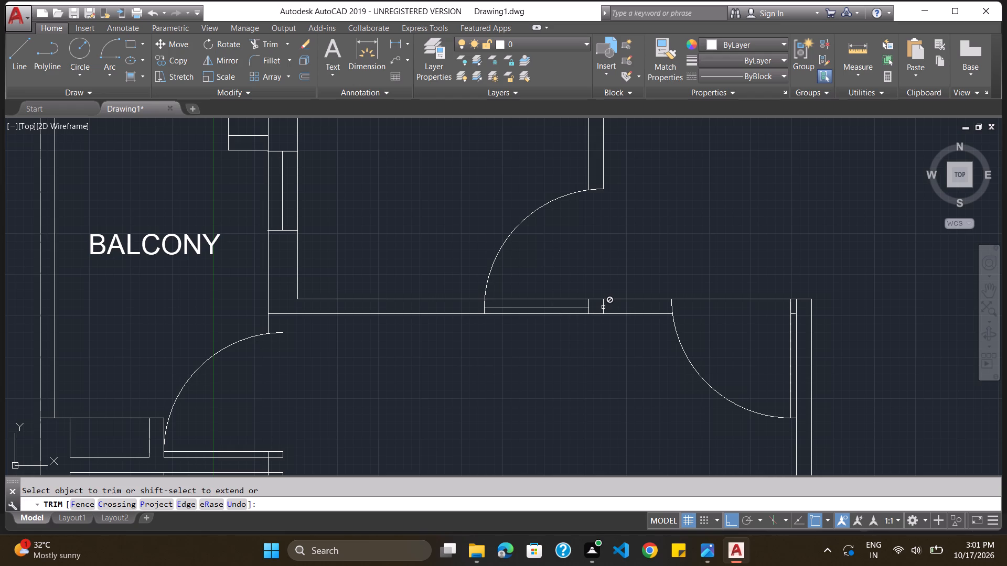
key("Escape")
Erase the two overlapping short vertical lines left across the wall beside the unlabelled room's door above Bedroom 03.
left_click(603, 307)
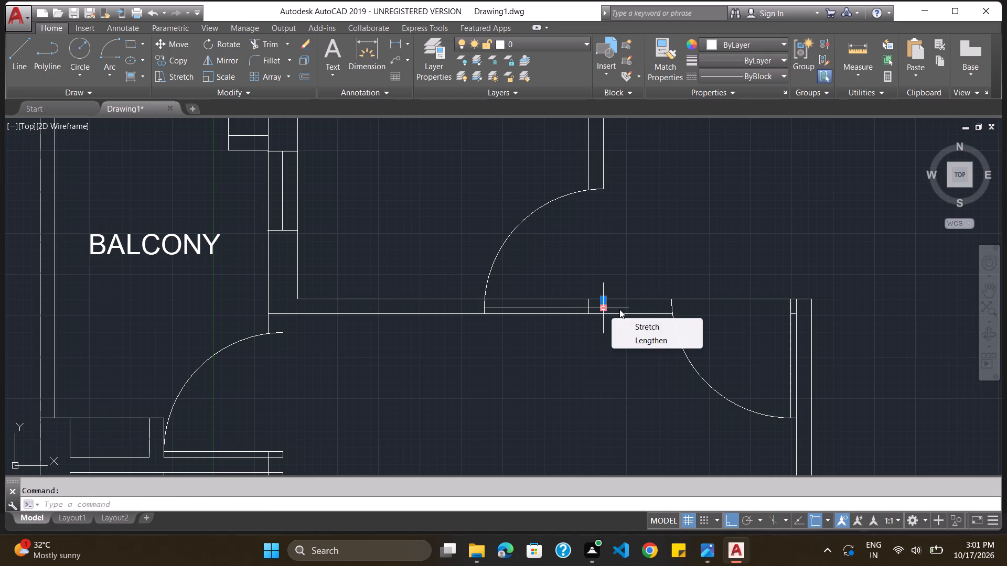
key("Delete")
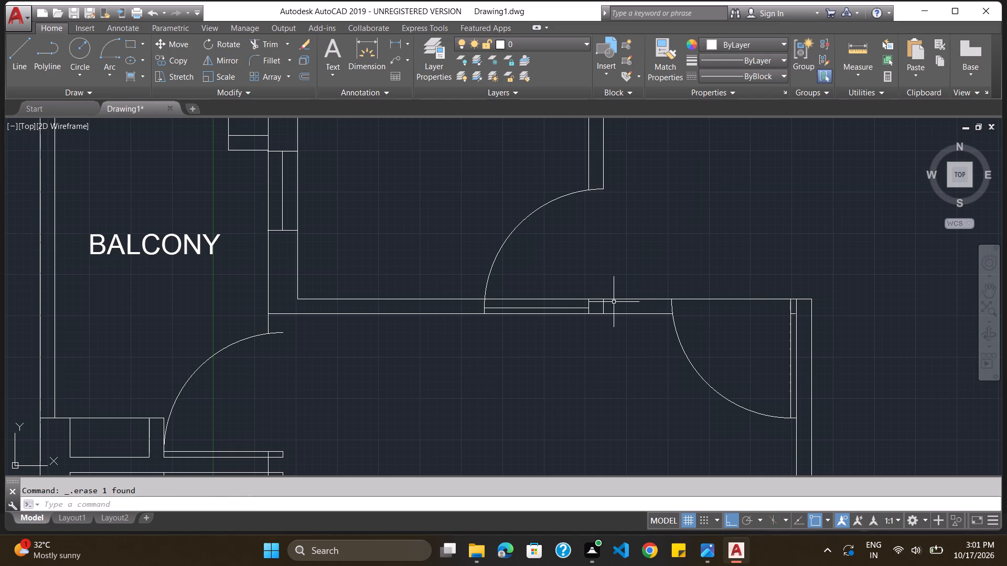
left_click(606, 308)
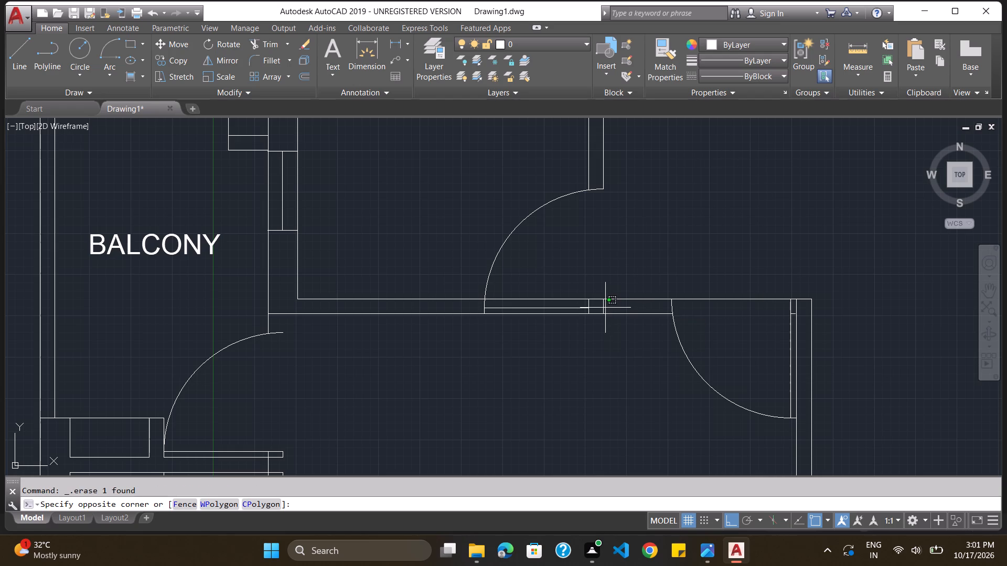
left_click(603, 308)
key("Print")
key("Print")
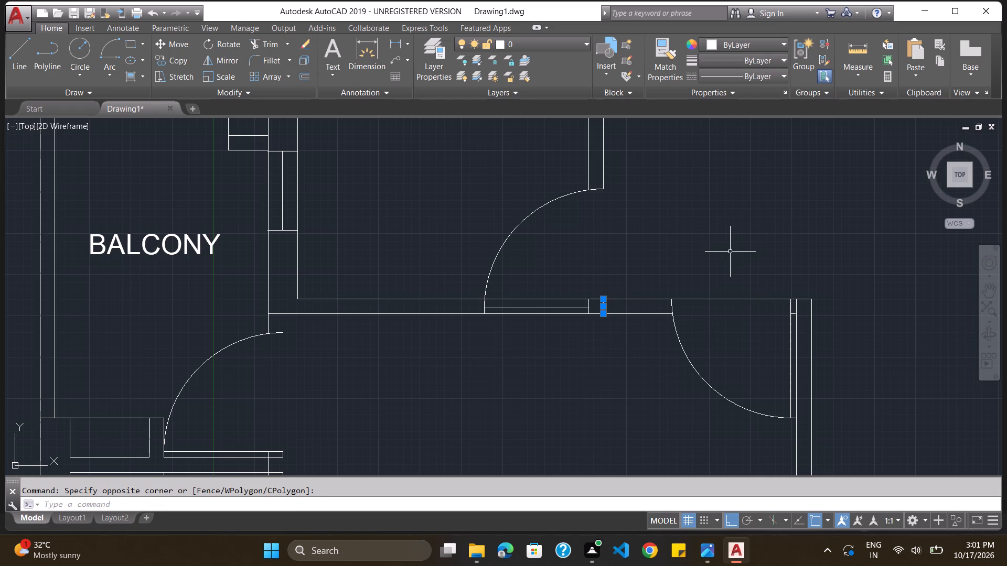
key("Print")
key("Delete")
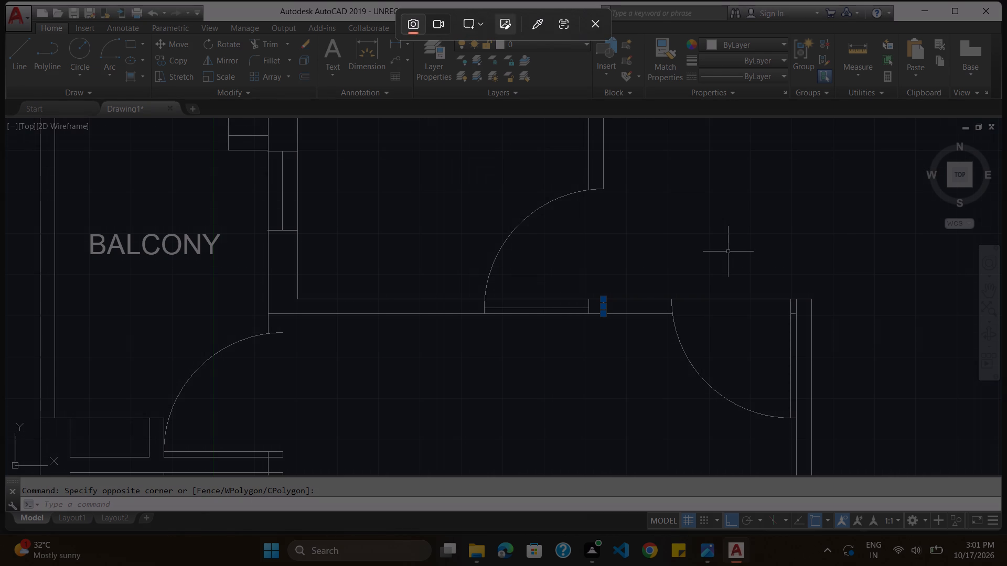
left_click(590, 23)
left_click(602, 25)
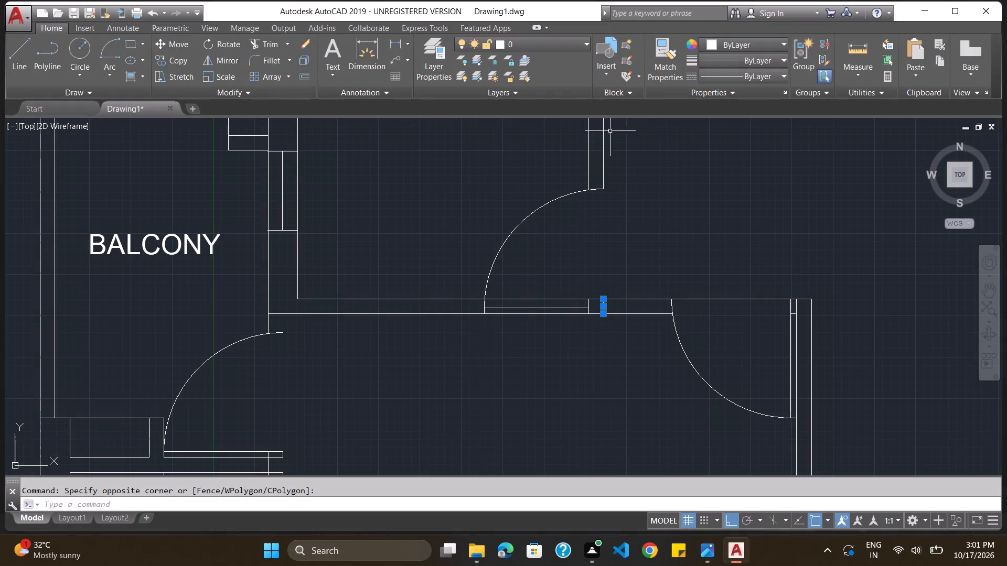
key("Delete")
Trim the overlapping line and arc ends where the balcony door swing beside Bedroom 03 meets the wall end.
scroll(683, 218, "down", 2)
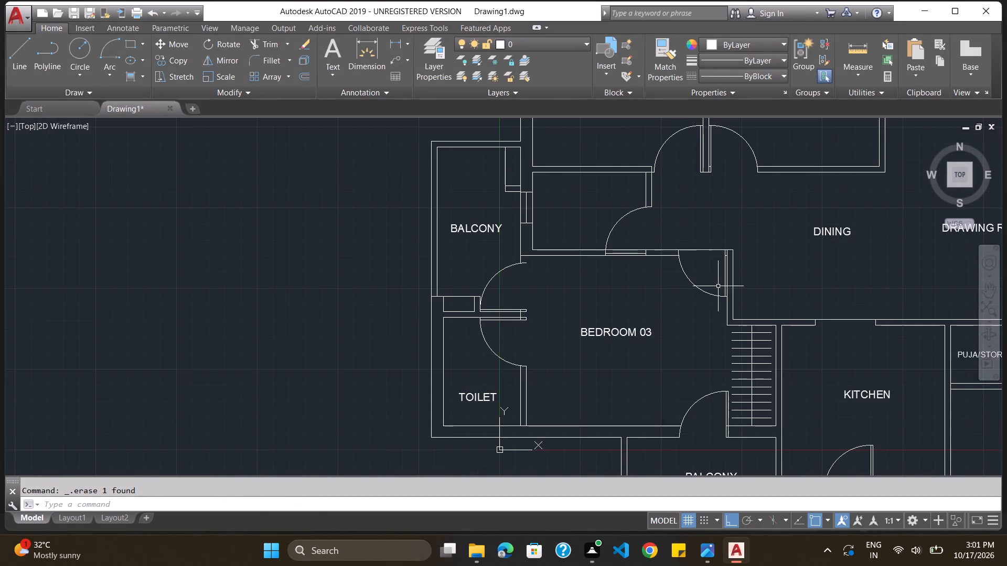
scroll(510, 298, "up", 2)
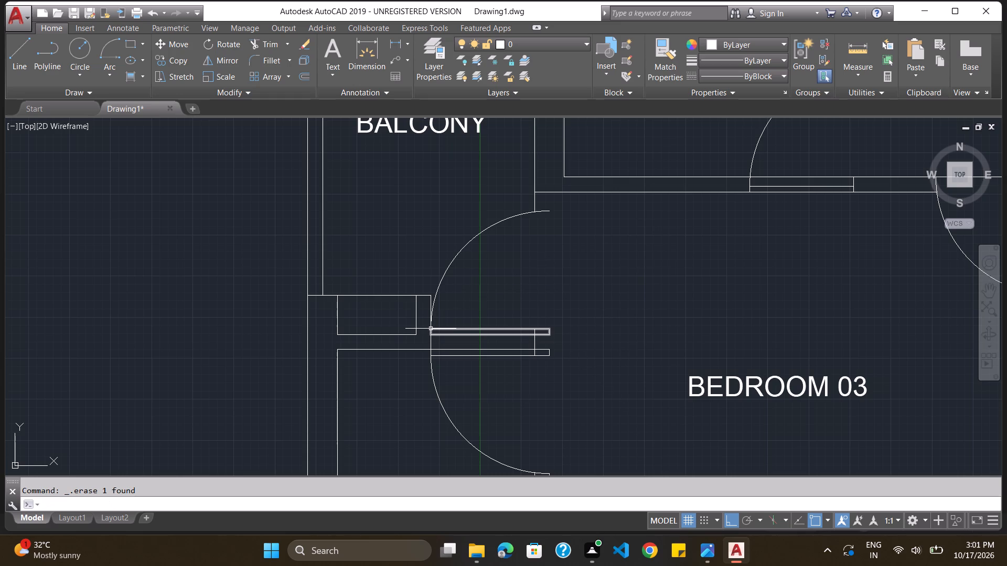
type("trim")
key("Return")
key("Return")
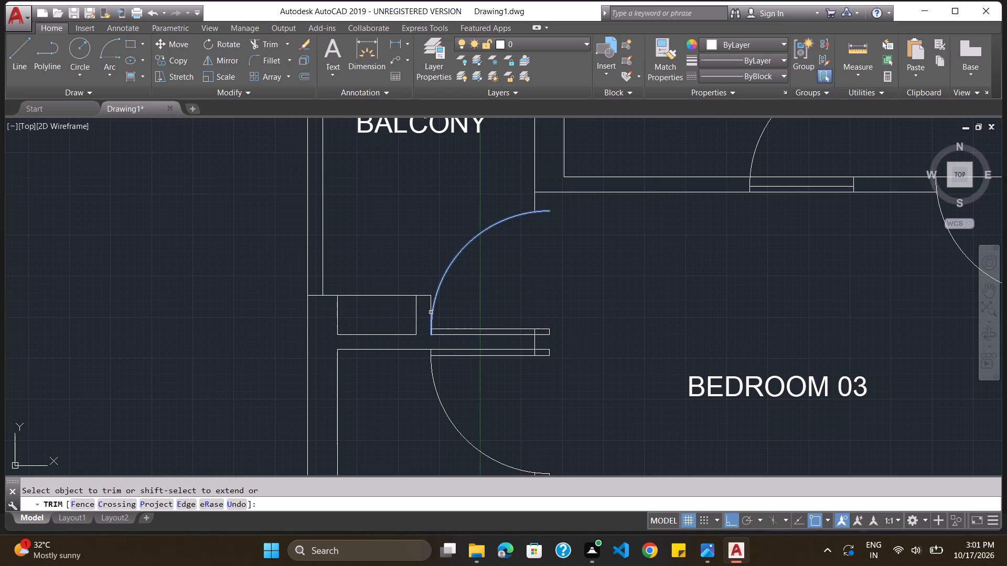
scroll(431, 325, "up", 2, "shift")
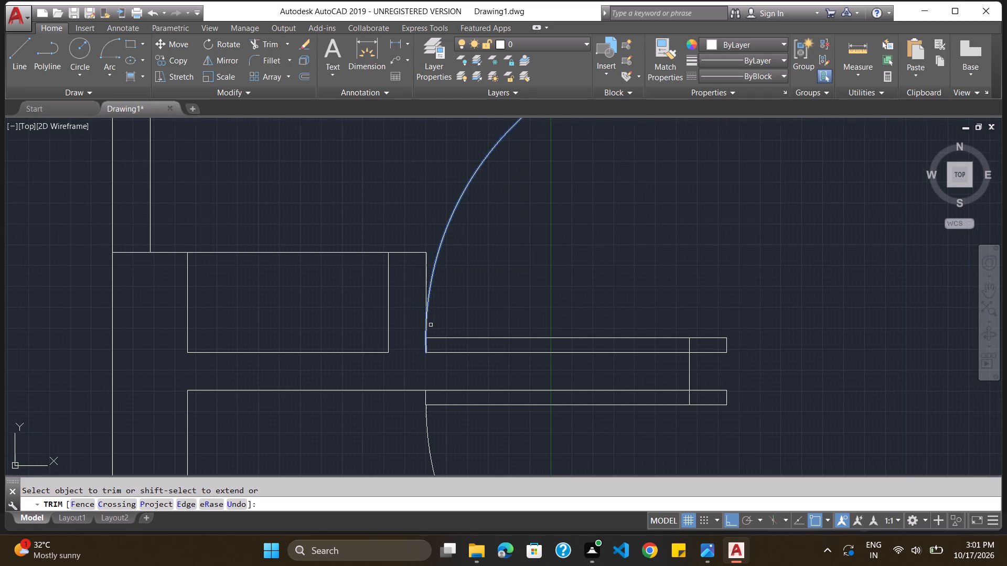
left_click(425, 295, "shift")
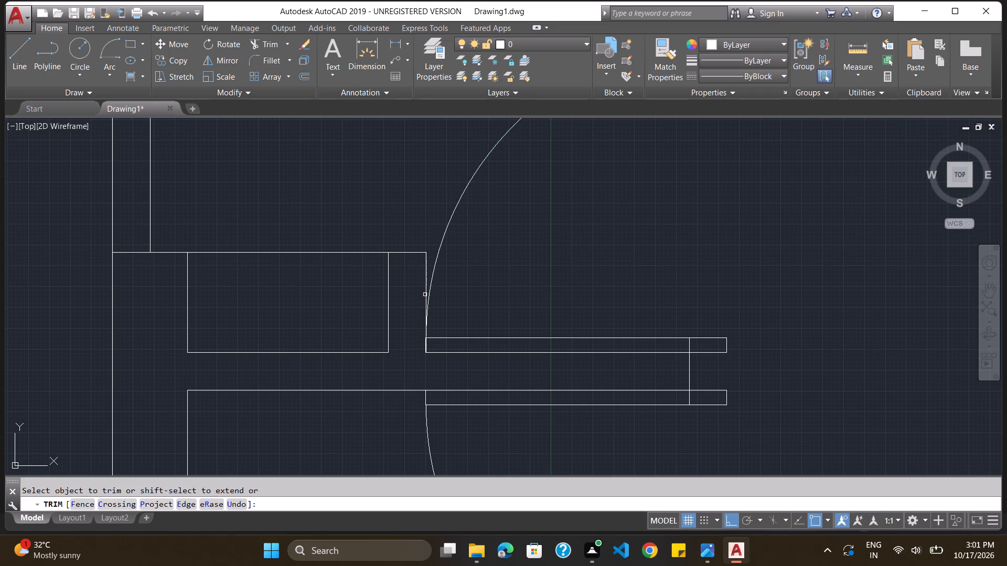
left_click(425, 294, "shift")
left_click(427, 293, "shift")
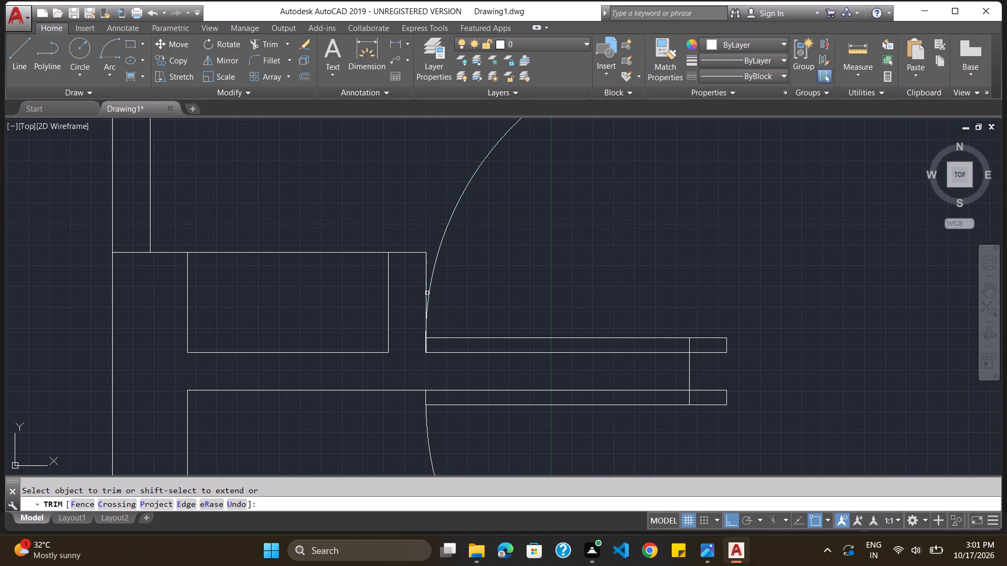
left_click(427, 291, "shift")
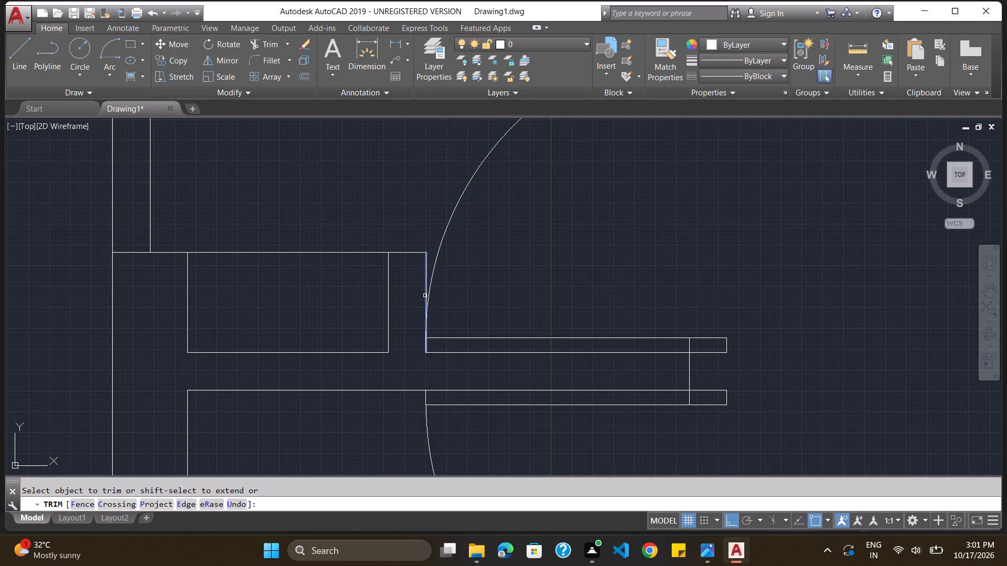
left_click(426, 301, "shift")
left_click(426, 365)
Trim the short vertical line pieces at the end of the toilet door leaf, where its swing arc starts.
scroll(427, 399, "up", 6)
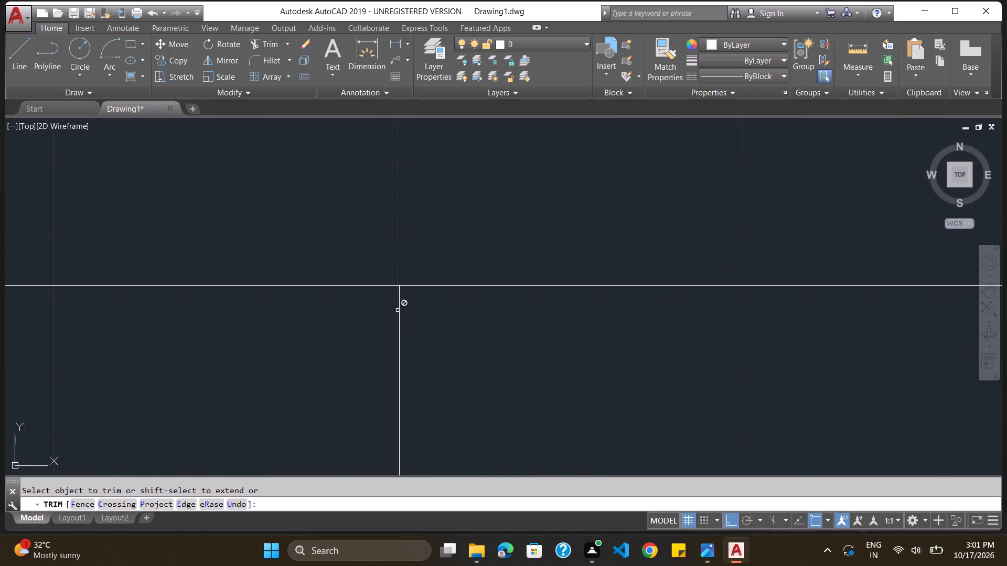
left_click(400, 296, "shift")
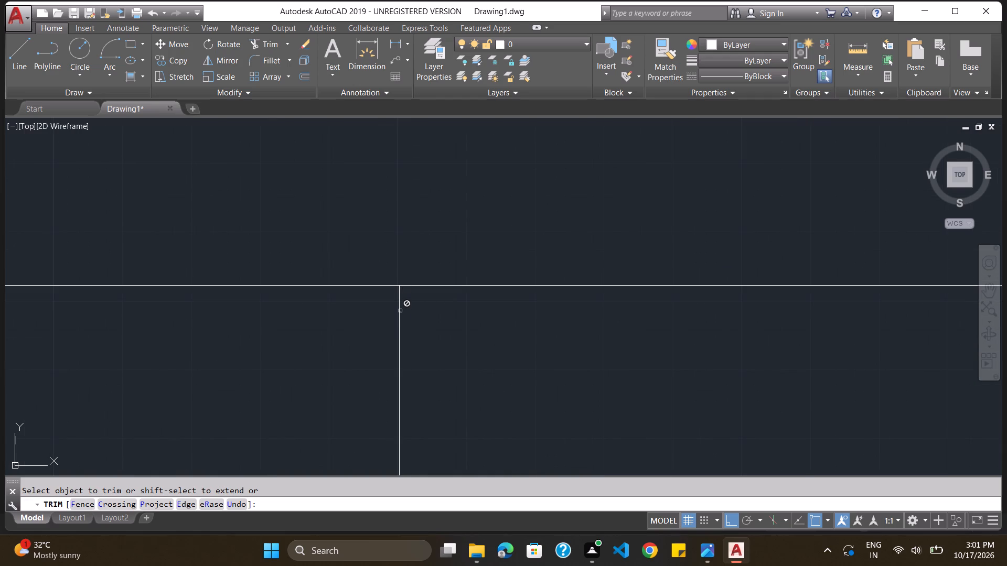
left_click(400, 311, "shift")
scroll(399, 284, "down", 4)
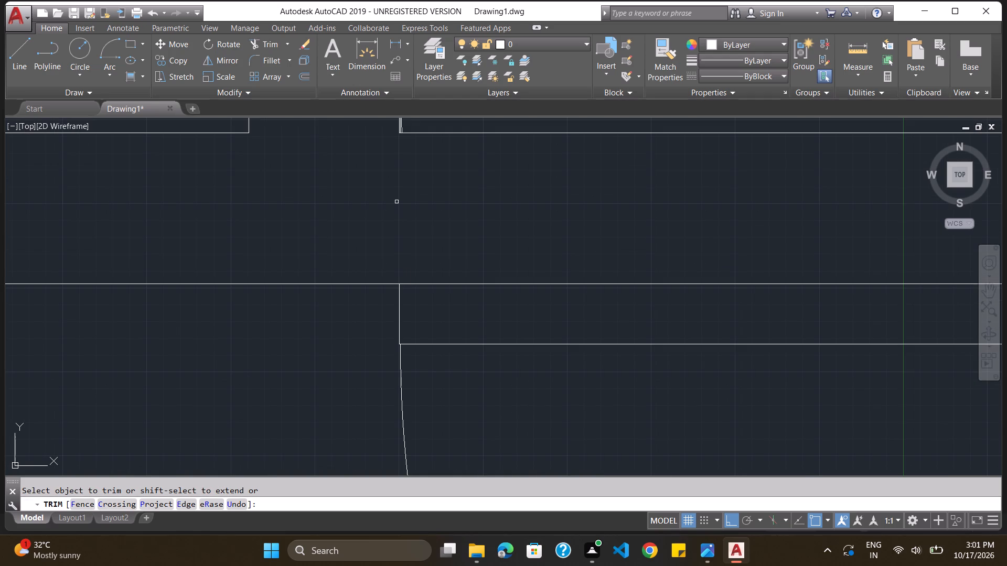
left_click(399, 303, "shift")
scroll(406, 190, "down", 3)
scroll(397, 143, "up", 3)
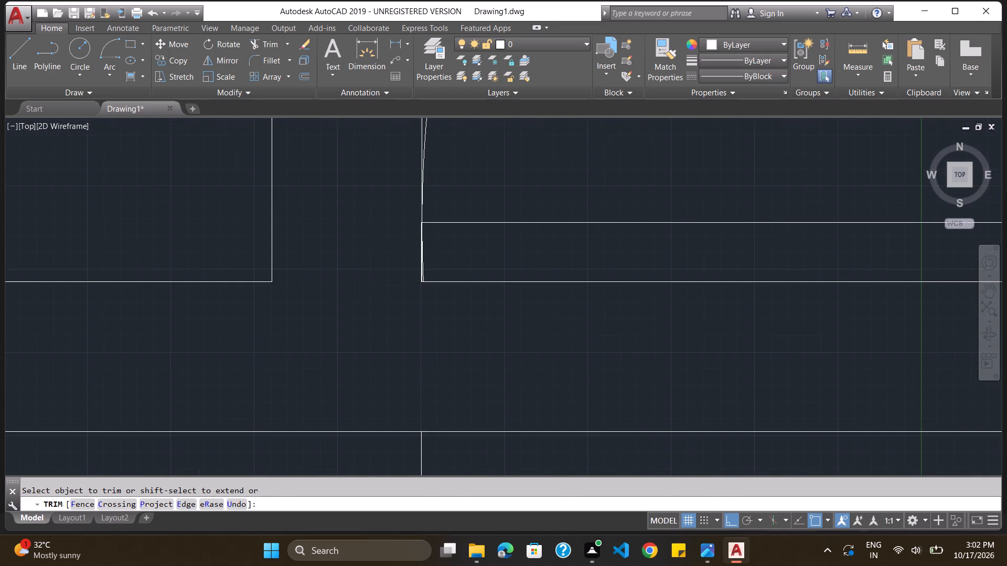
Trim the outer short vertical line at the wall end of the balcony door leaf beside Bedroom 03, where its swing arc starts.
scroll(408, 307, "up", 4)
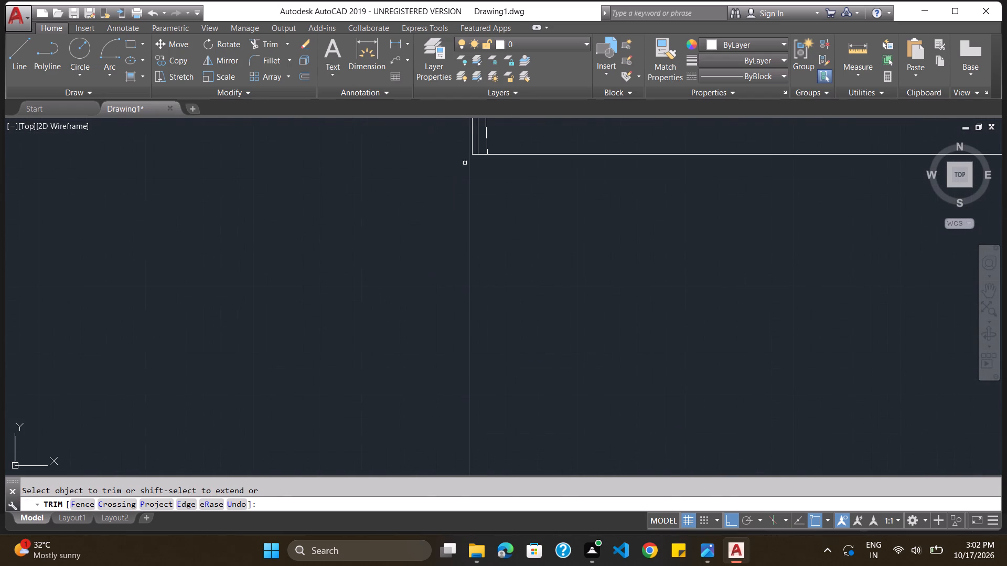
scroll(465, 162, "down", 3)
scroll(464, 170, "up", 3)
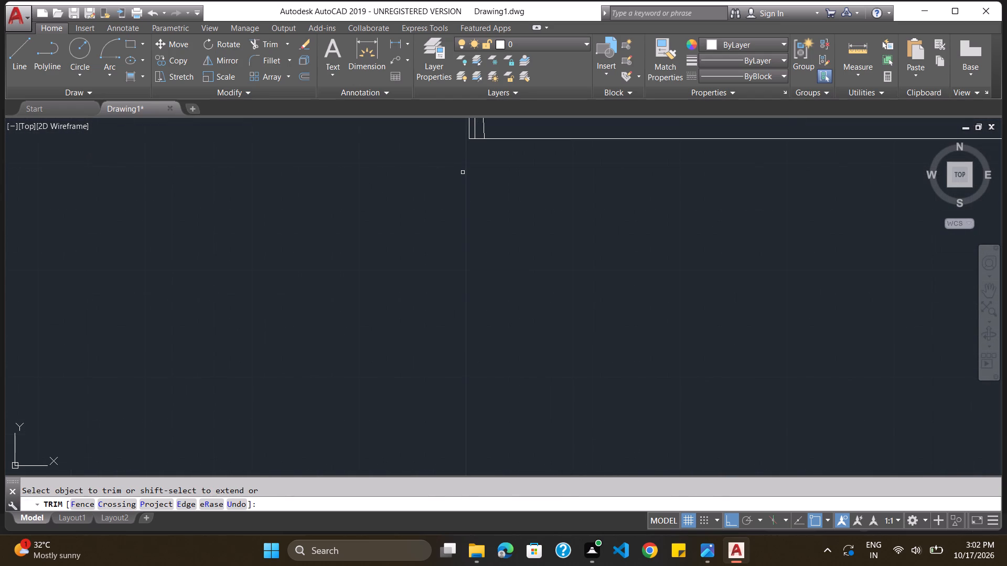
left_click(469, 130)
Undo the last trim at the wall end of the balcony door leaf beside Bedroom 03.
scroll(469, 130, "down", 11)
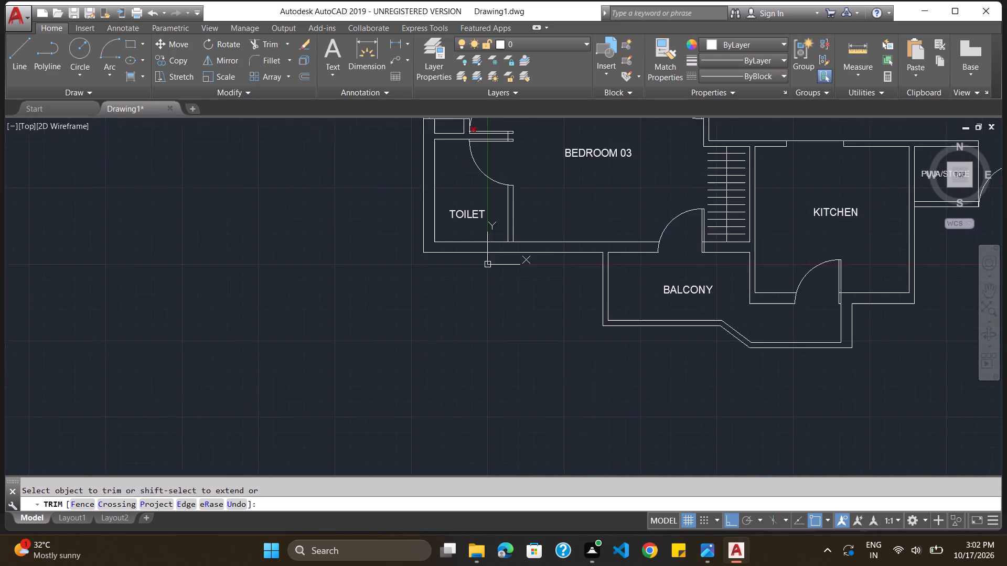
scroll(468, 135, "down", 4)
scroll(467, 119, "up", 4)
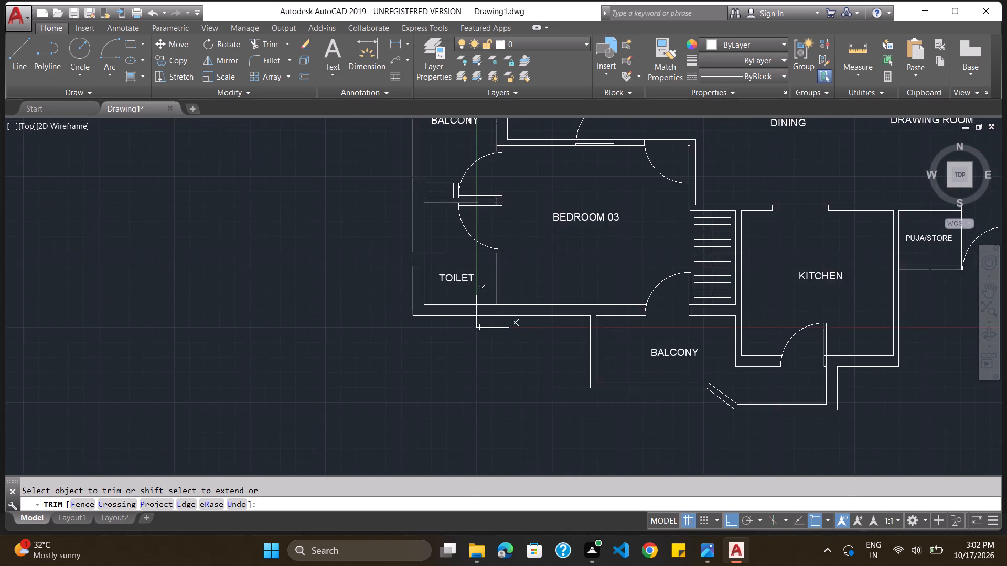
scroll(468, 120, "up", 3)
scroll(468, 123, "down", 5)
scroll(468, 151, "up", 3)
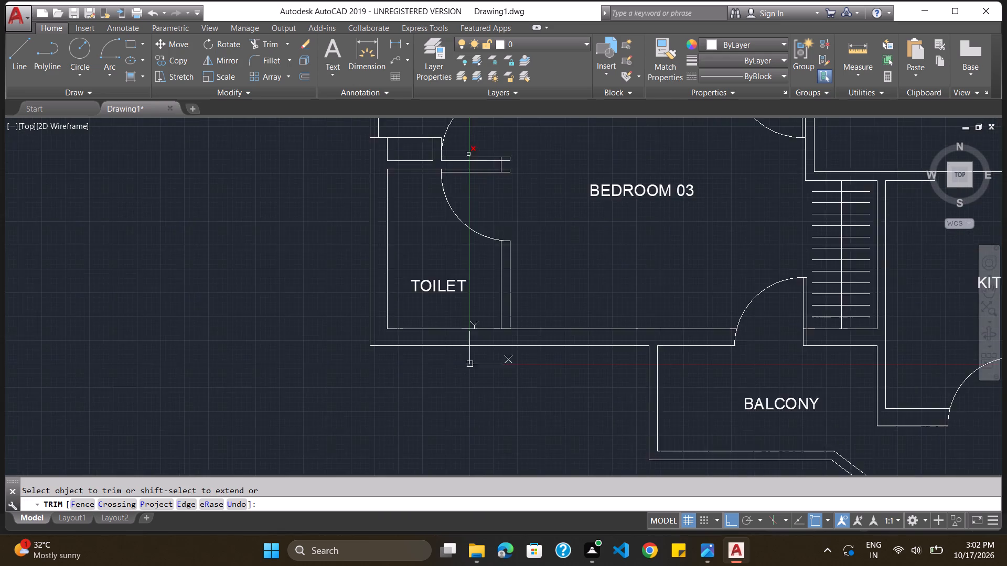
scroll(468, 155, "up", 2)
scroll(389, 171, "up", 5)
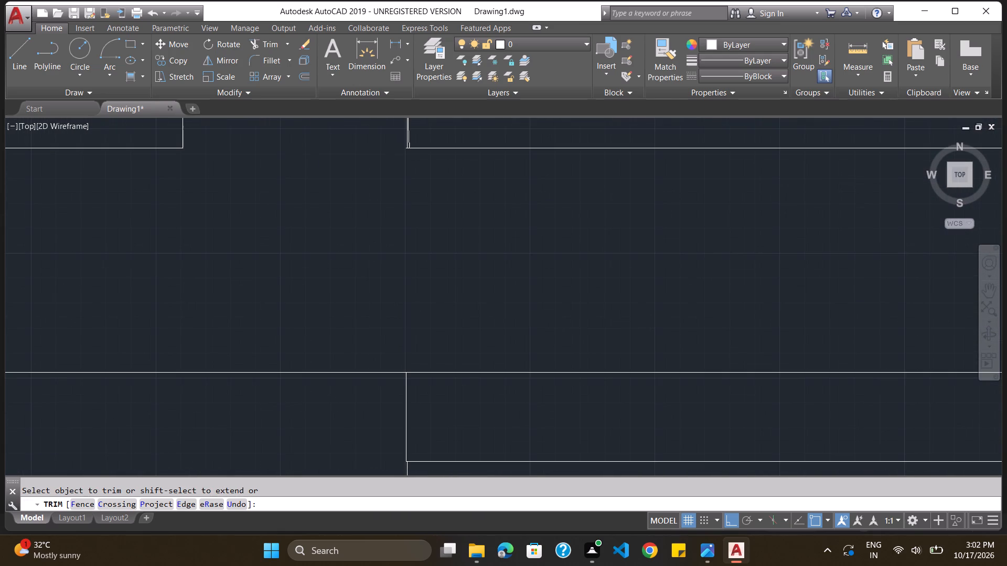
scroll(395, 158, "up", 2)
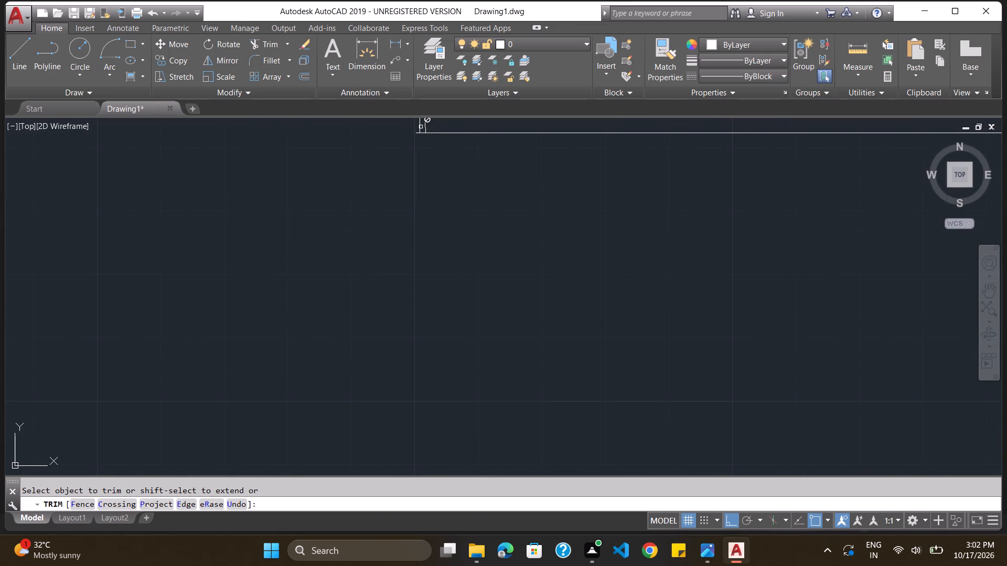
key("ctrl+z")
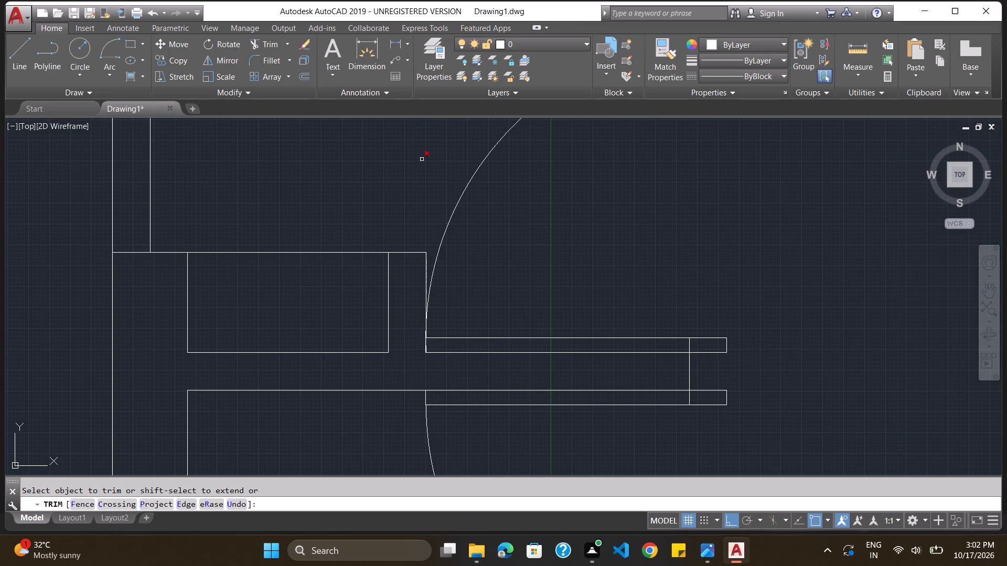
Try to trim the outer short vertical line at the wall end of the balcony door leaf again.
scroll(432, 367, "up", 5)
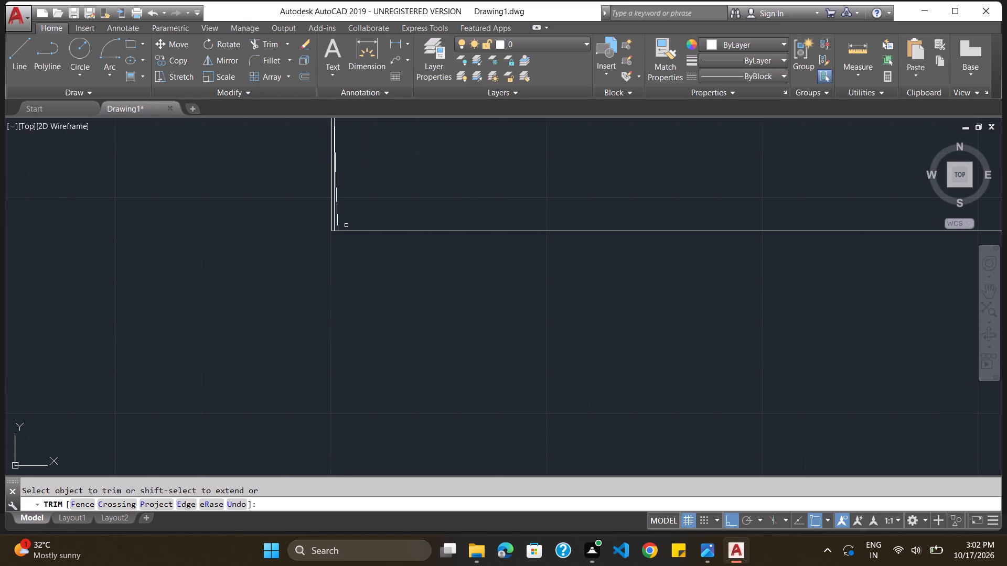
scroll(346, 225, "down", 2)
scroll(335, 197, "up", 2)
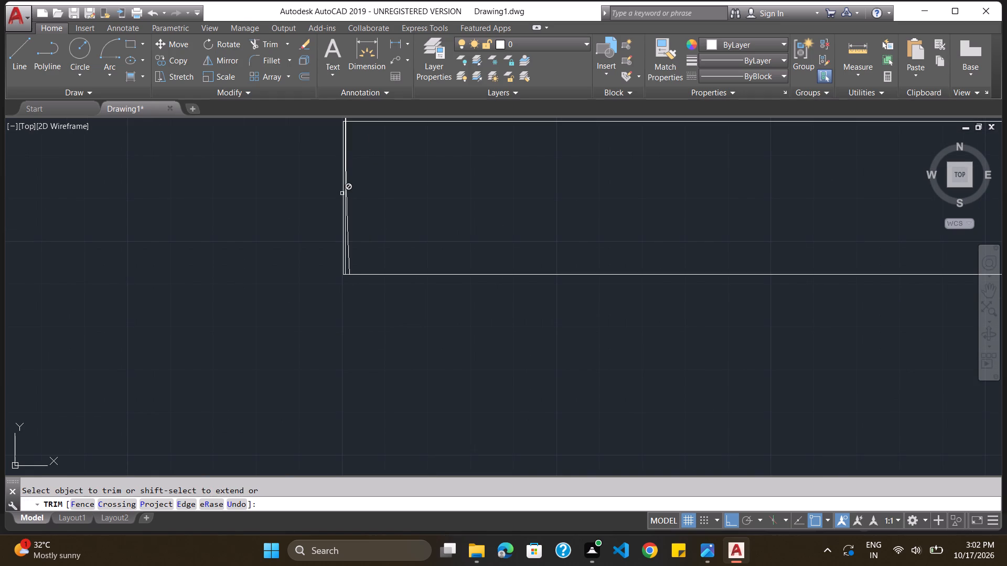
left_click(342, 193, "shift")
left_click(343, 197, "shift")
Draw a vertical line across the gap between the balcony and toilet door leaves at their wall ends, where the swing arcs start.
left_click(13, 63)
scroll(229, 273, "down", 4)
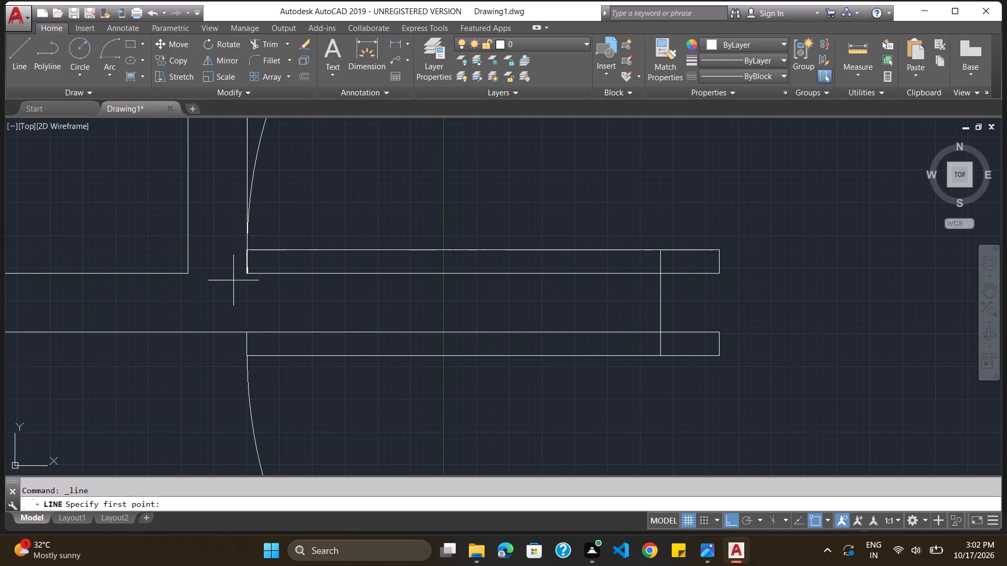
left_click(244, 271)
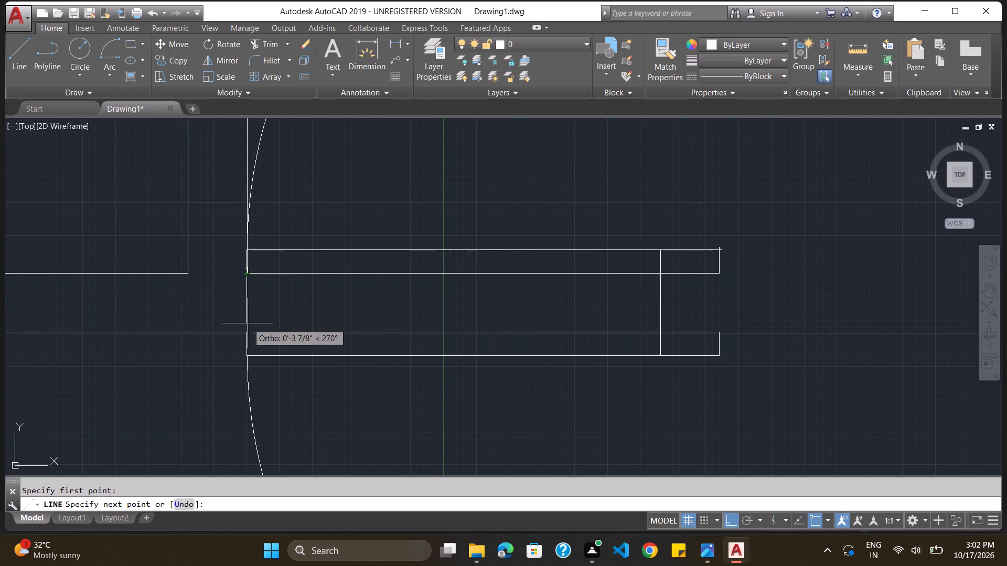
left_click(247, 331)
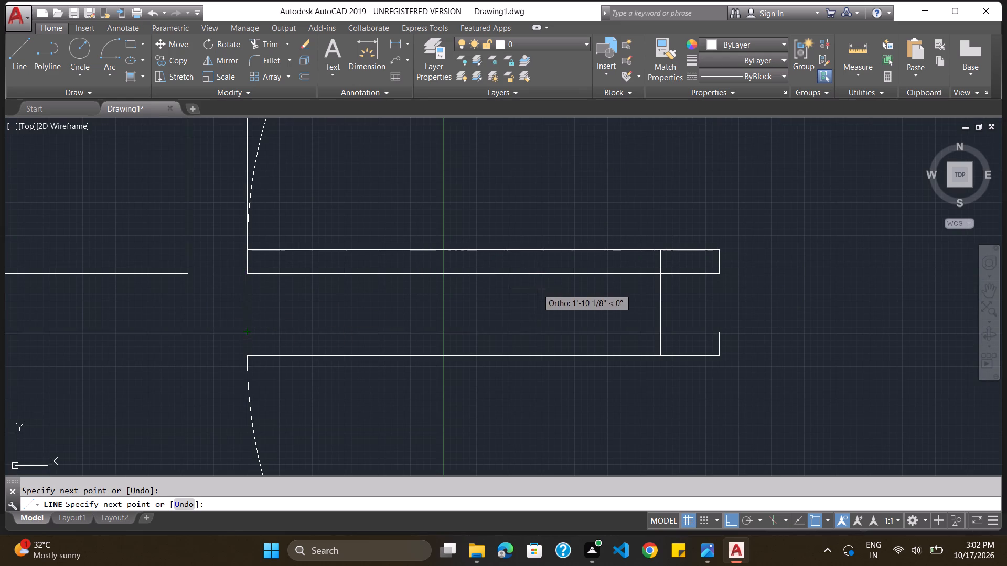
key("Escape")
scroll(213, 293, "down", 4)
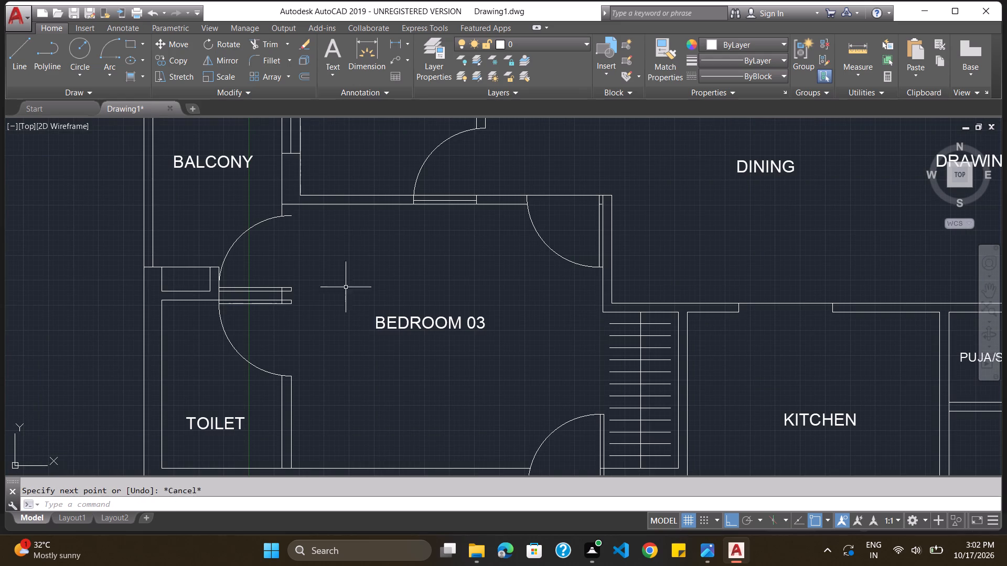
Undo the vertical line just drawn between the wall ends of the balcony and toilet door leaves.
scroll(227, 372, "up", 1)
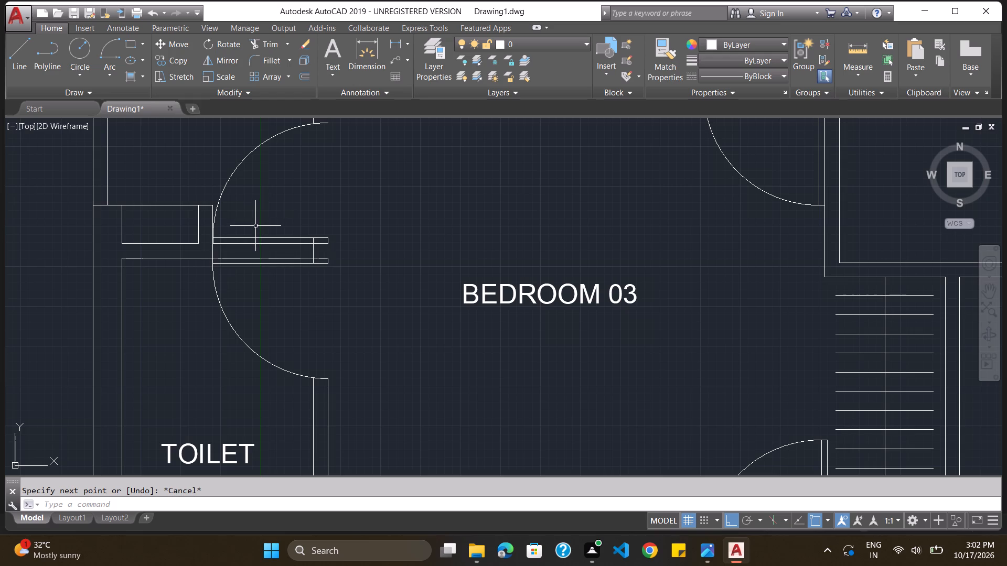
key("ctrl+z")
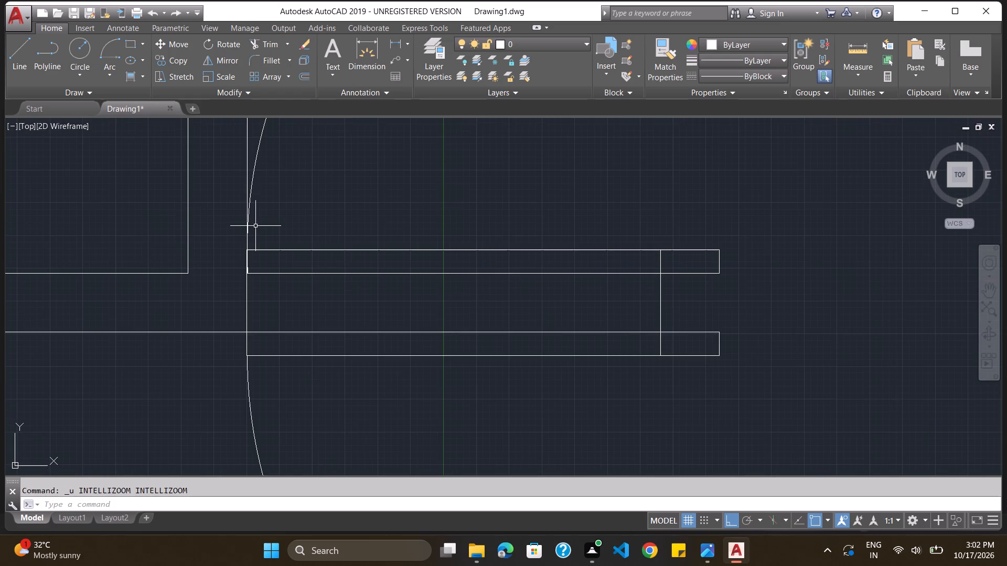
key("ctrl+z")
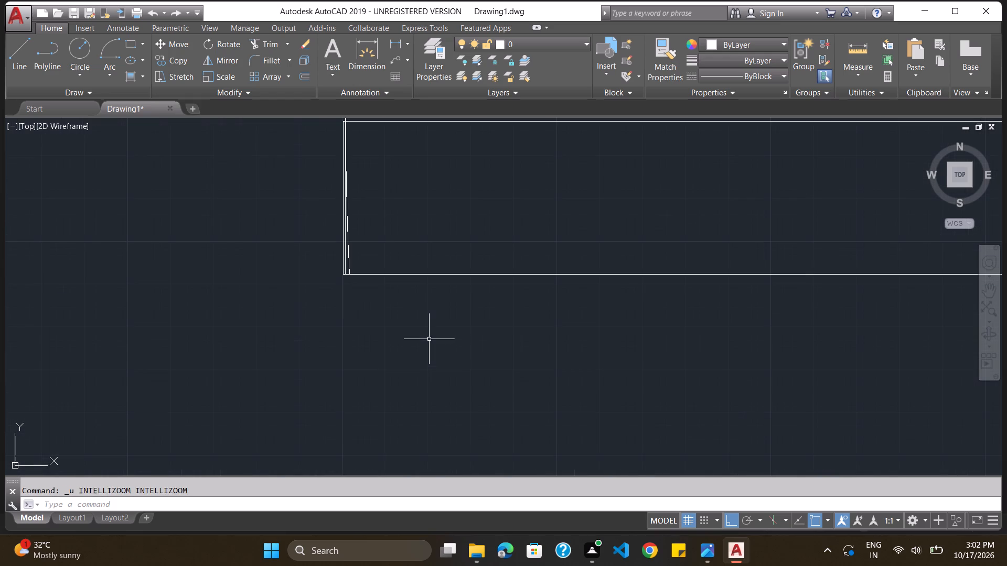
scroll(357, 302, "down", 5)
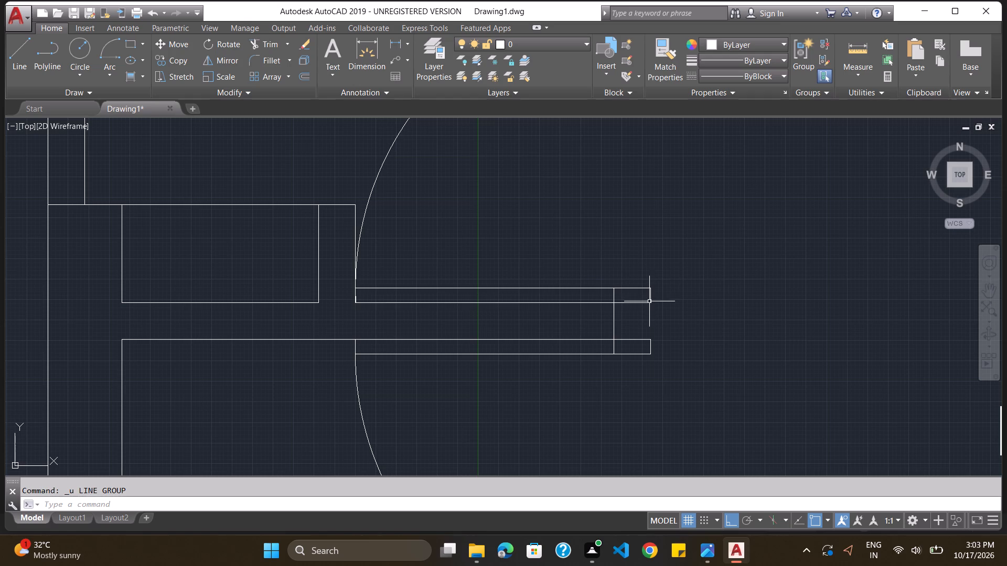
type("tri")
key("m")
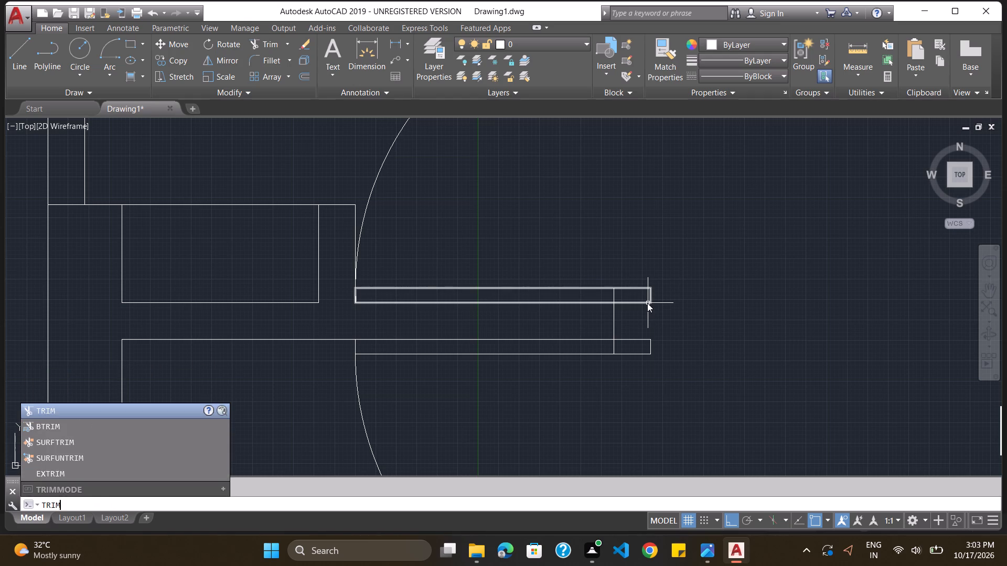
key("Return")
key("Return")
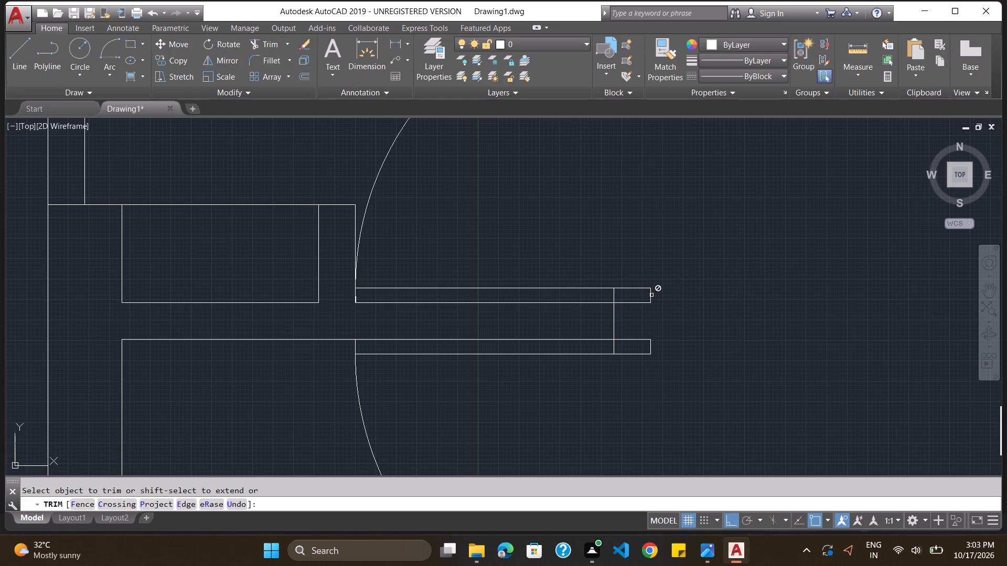
Draw a vertical line joining the Bedroom 03 ends of the balcony and toilet door leaves to close the gap between them.
left_click(26, 50)
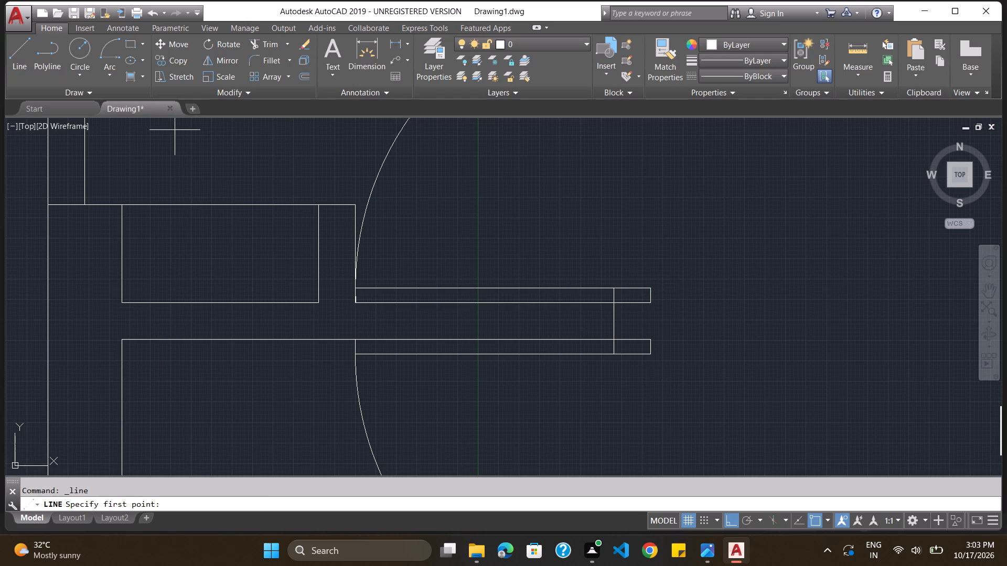
left_click(649, 302)
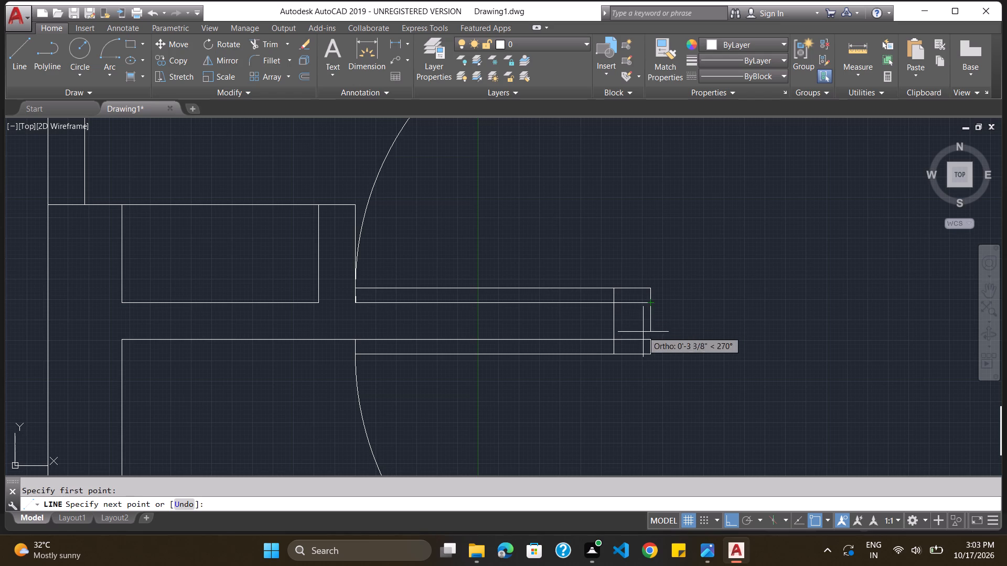
left_click(647, 337)
key("Escape")
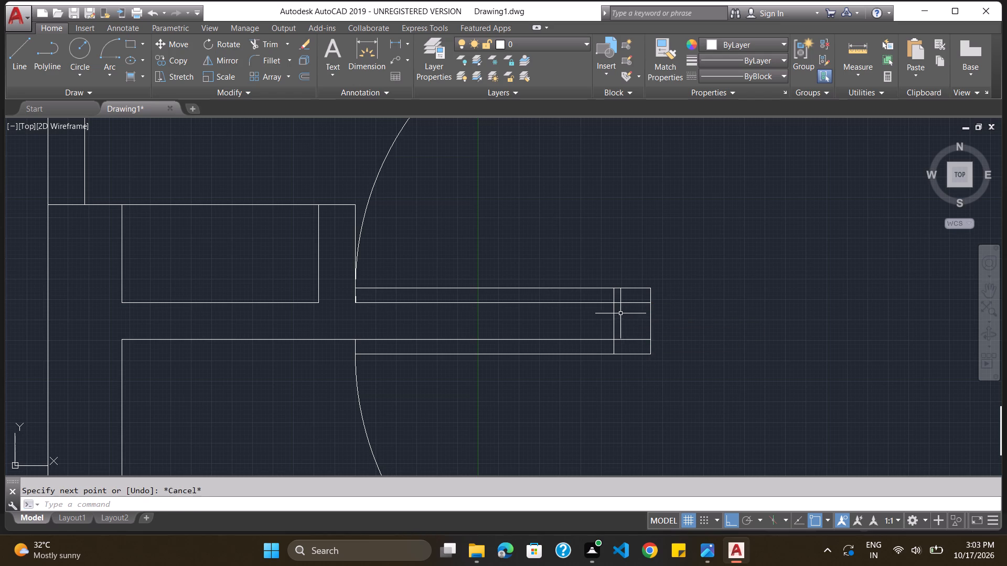
Trim the inner vertical line where it crosses the balcony door leaf near its Bedroom 03 end.
type("trim")
key("Return")
key("Return")
left_click(614, 297)
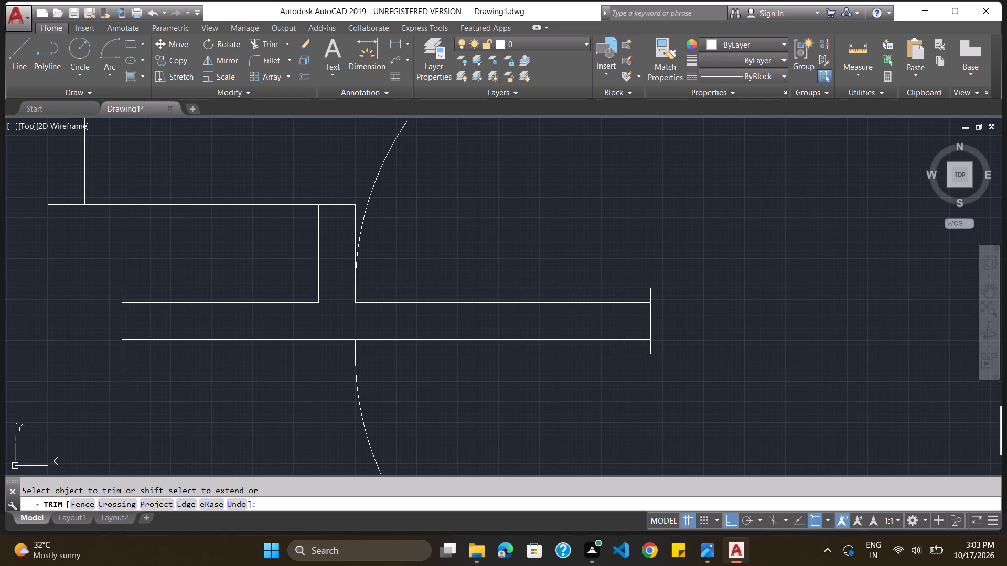
left_click(613, 296)
scroll(613, 296, "up", 2)
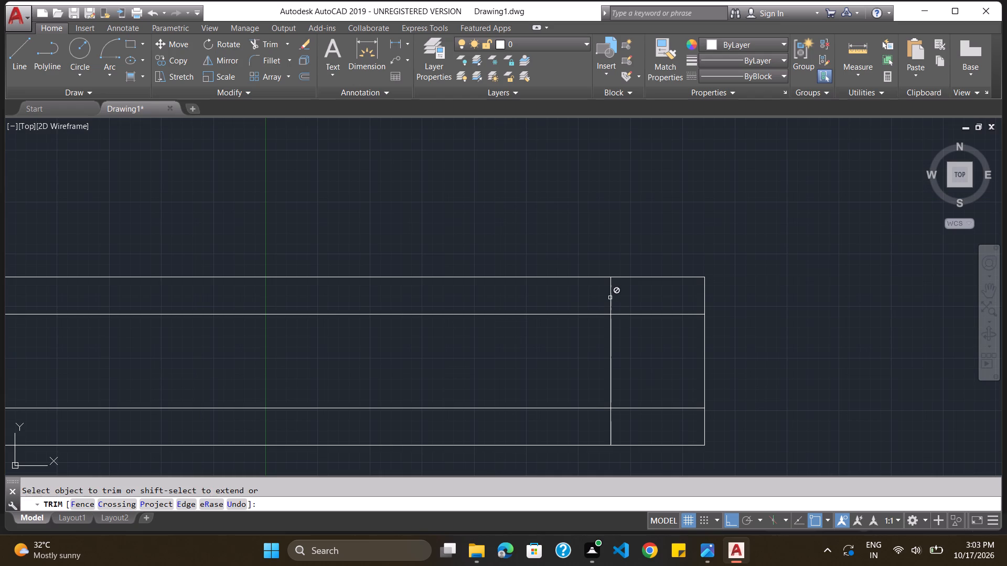
left_click(610, 298)
key("Escape")
Erase the remaining pieces of the inner vertical line across both door leaves and the gap between them, including the overlapping duplicate.
left_click(610, 297)
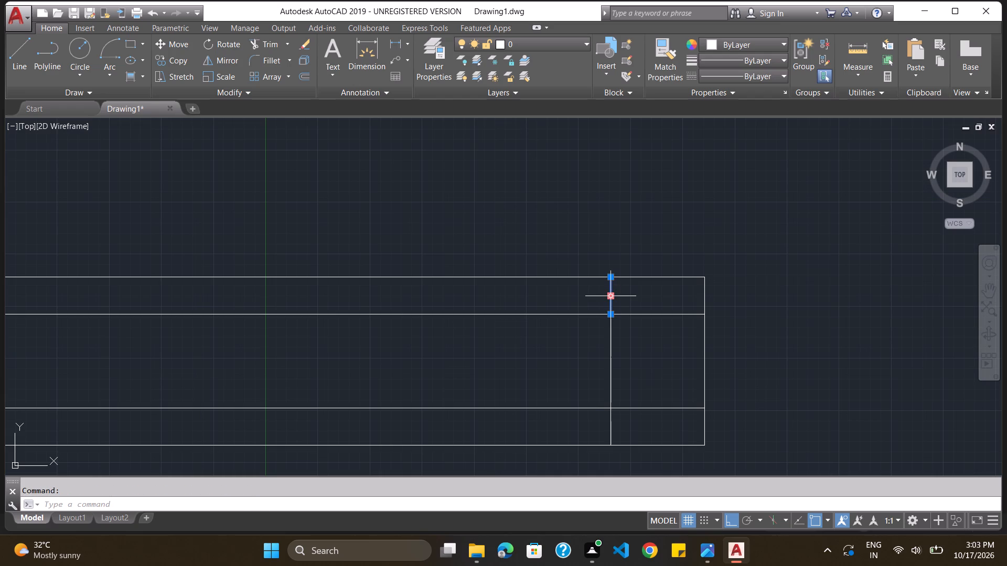
key("Delete")
left_click(610, 335)
key("Delete")
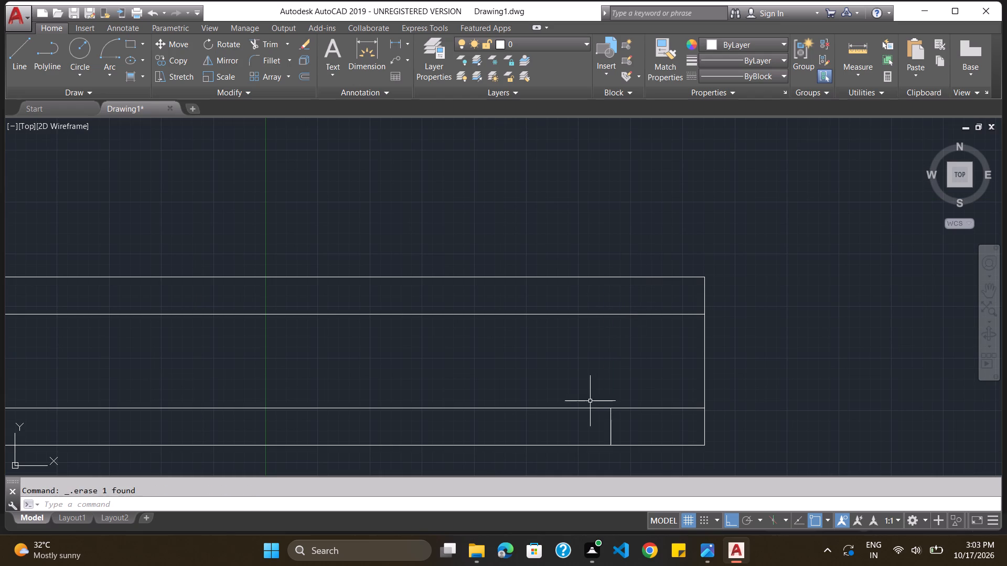
left_click(612, 427)
key("Delete")
left_click(610, 434)
key("Delete")
Check the cleaned door leaves between the balcony and toilet beside Bedroom 03, and review the whole apartment plan.
scroll(713, 320, "down", 3)
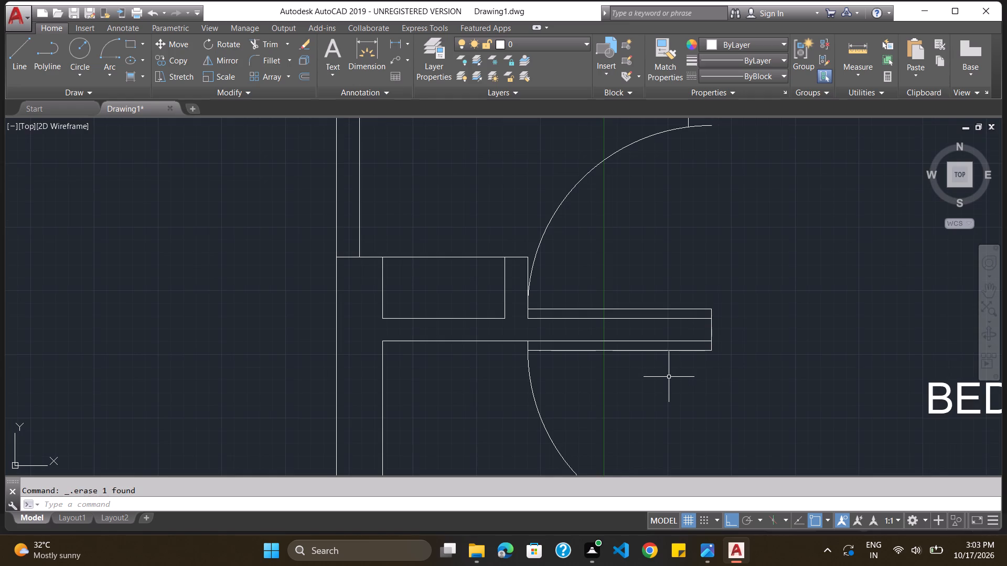
scroll(669, 377, "up", 2)
scroll(669, 378, "down", 3)
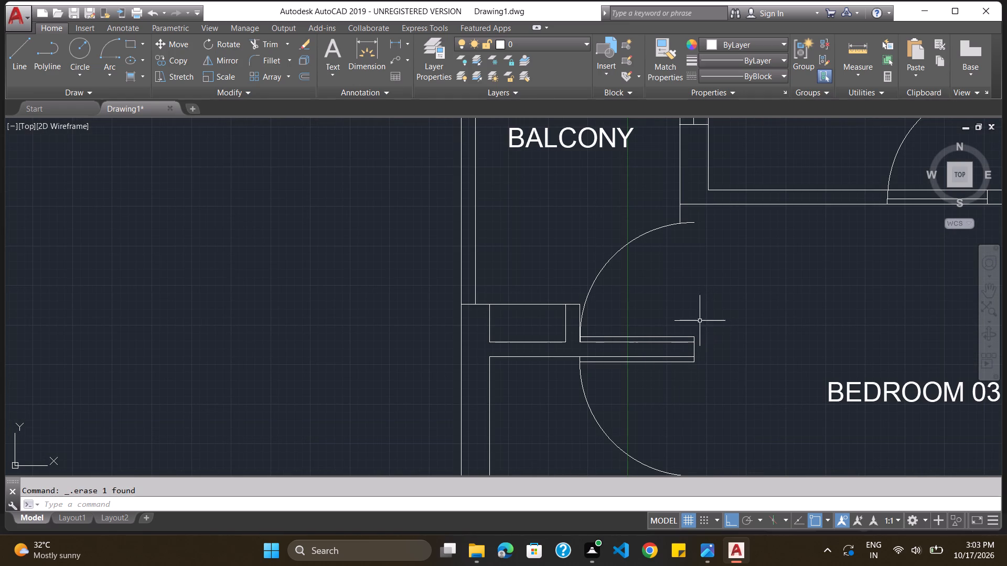
scroll(686, 343, "down", 4)
scroll(927, 345, "up", 1)
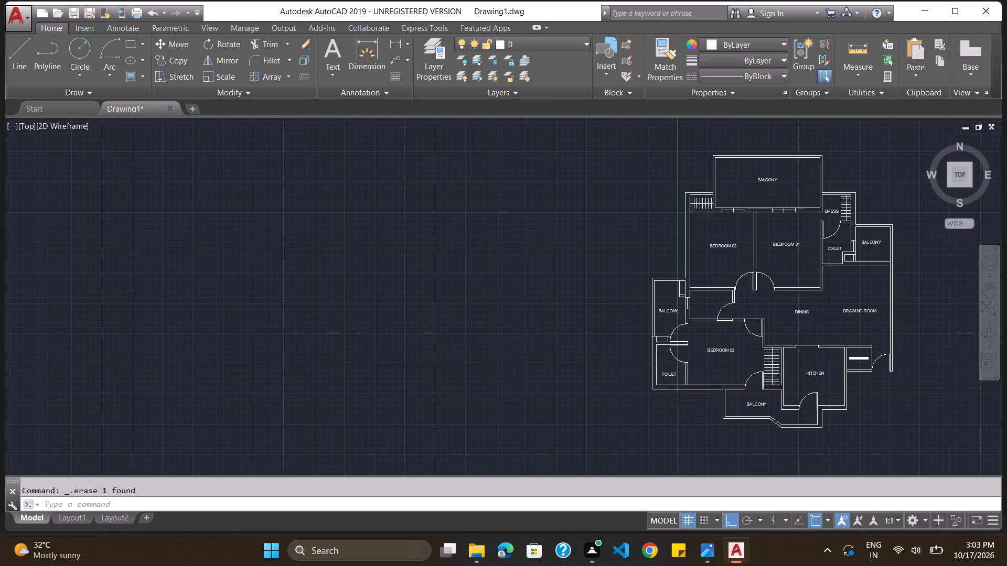
scroll(927, 345, "down", 1)
scroll(925, 301, "down", 2)
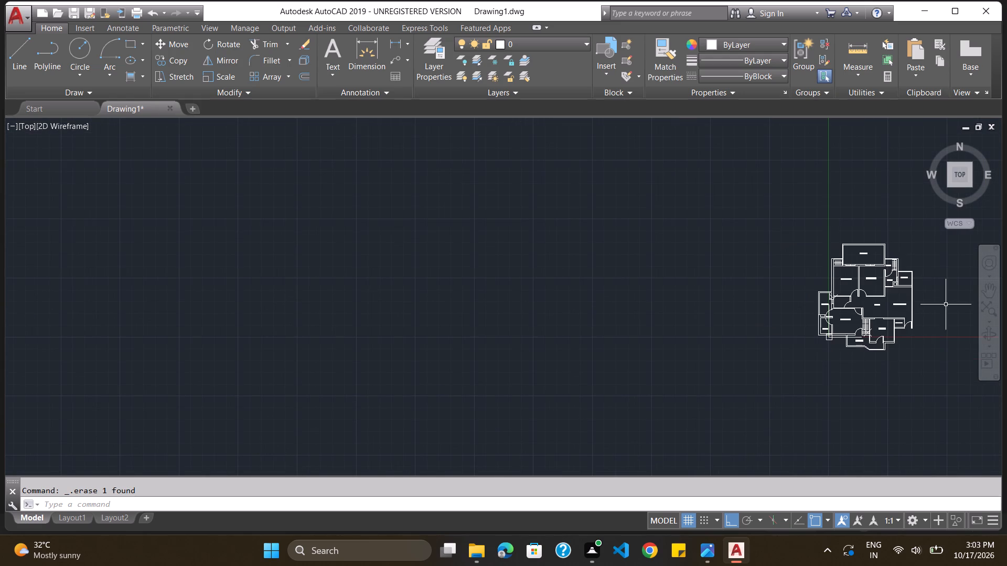
scroll(950, 304, "up", 2)
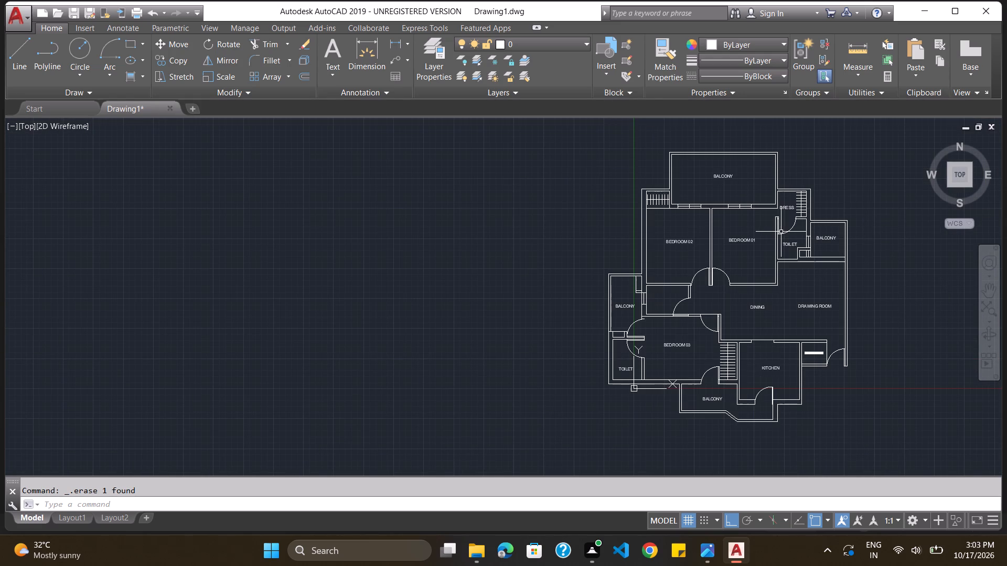
Add the multiline text title "3BHK WITH WIDE BALCONY" above the apartment plan and save the text.
scroll(851, 257, "down", 1)
scroll(891, 264, "up", 1)
scroll(873, 252, "down", 1)
scroll(877, 254, "up", 1)
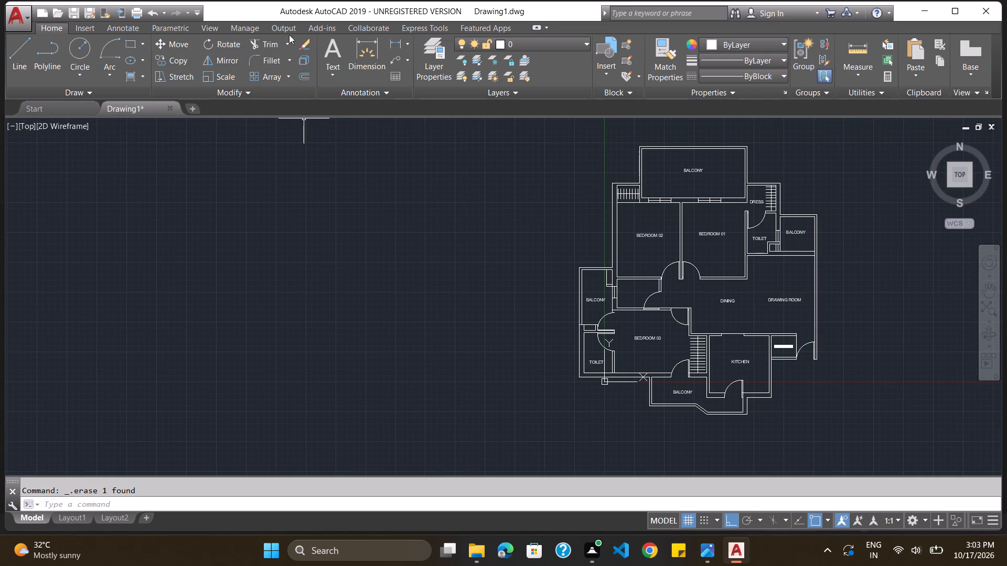
left_click(327, 51)
scroll(401, 282, "up", 1)
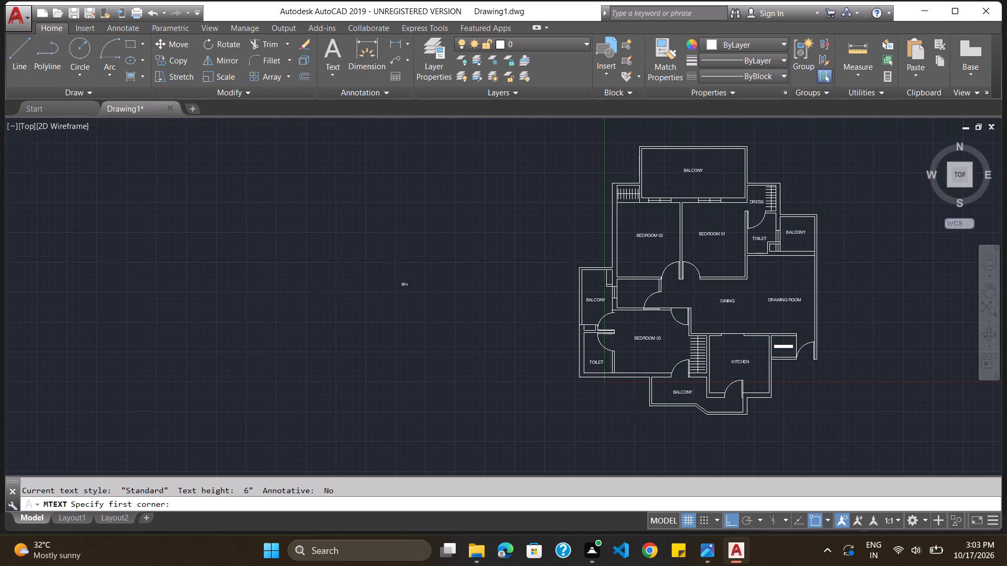
scroll(401, 282, "up", 3)
scroll(401, 282, "down", 5)
scroll(693, 241, "up", 1)
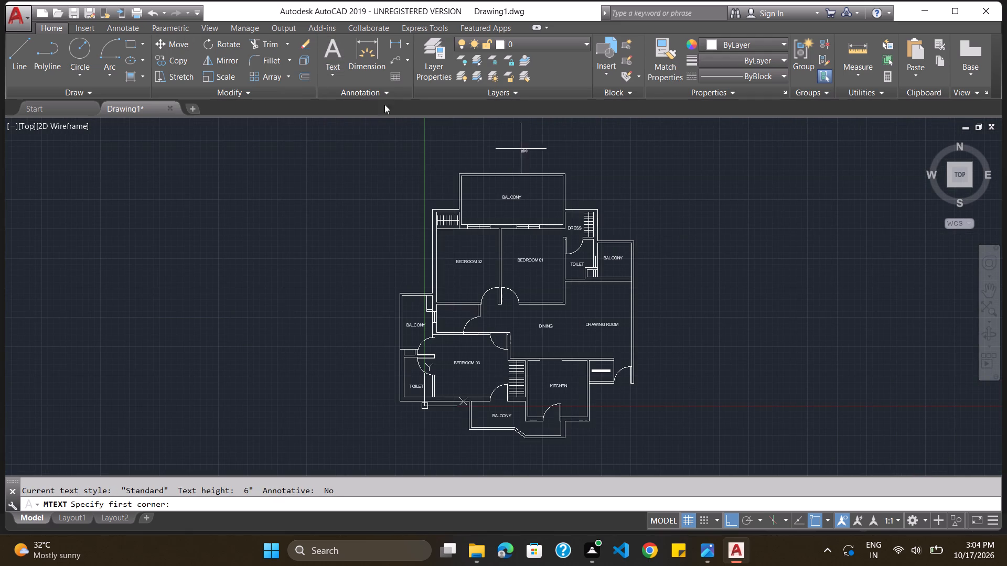
left_click(404, 138)
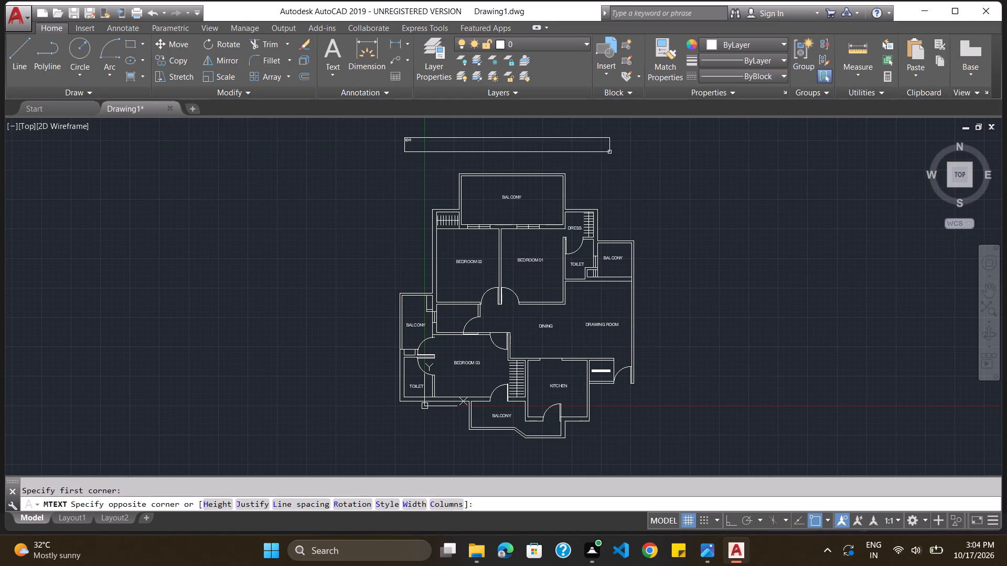
left_click(610, 153)
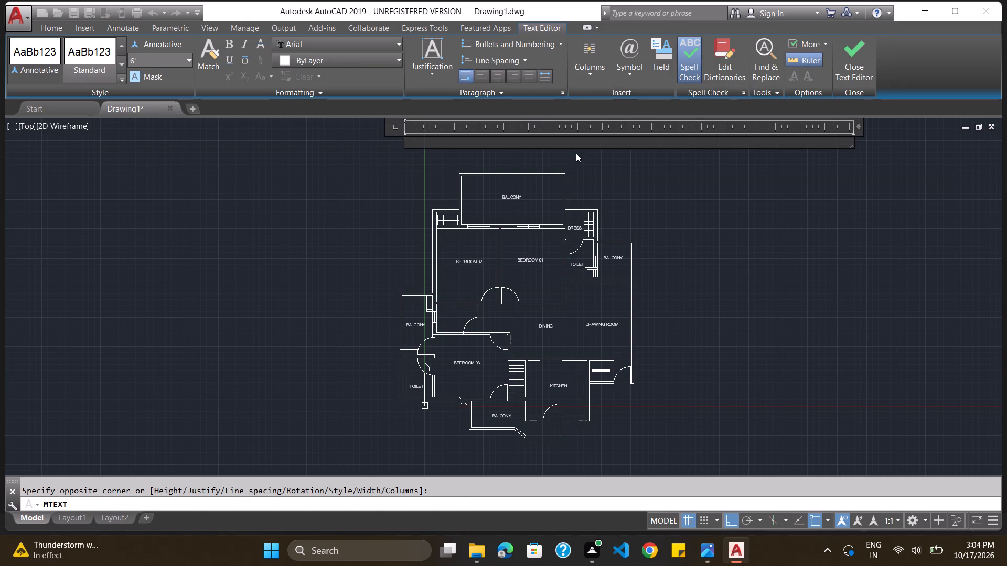
key("3")
key("b")
key("BackSpace")
type("BHK WITH")
key("space")
type("WIDE BALCONY")
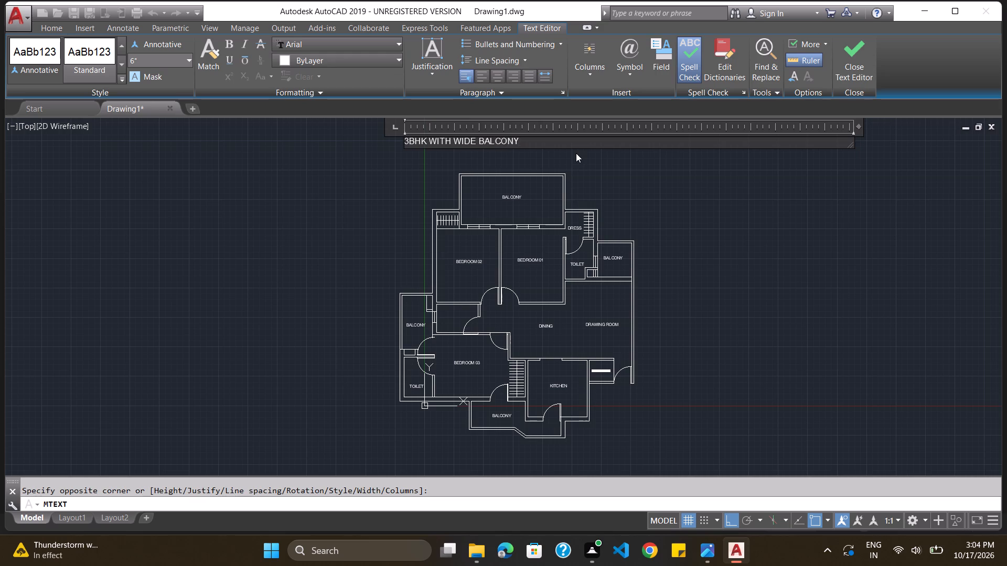
key("Return")
key("Return")
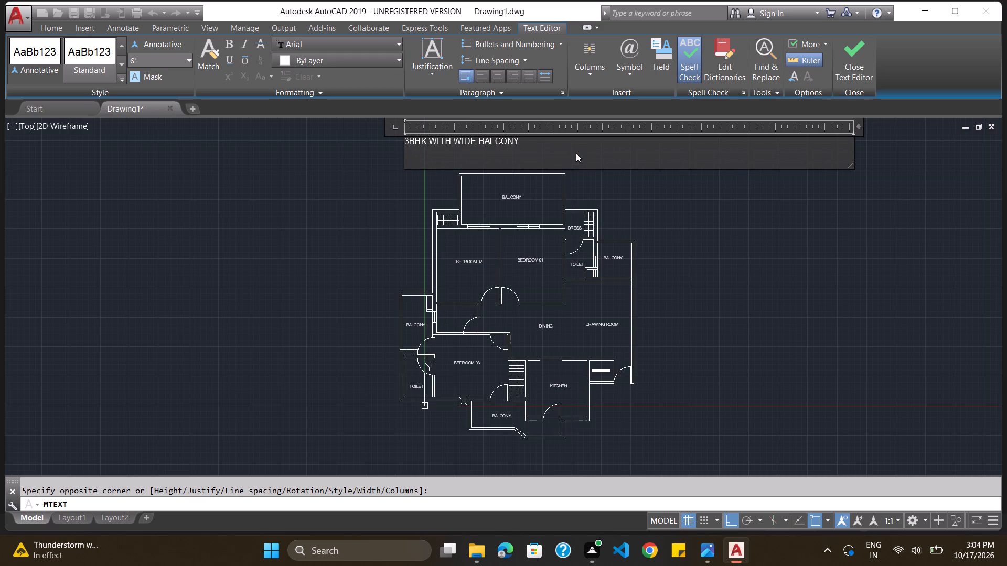
key("Escape")
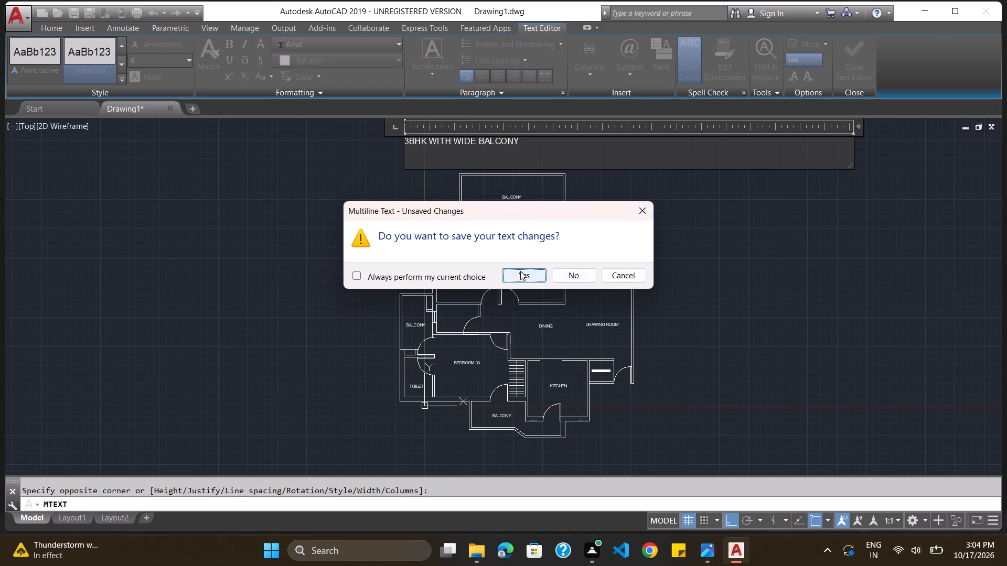
left_click(520, 271)
Move the "3BHK WITH WIDE BALCONY" title so it sits centred just above the top balcony.
left_click(412, 139)
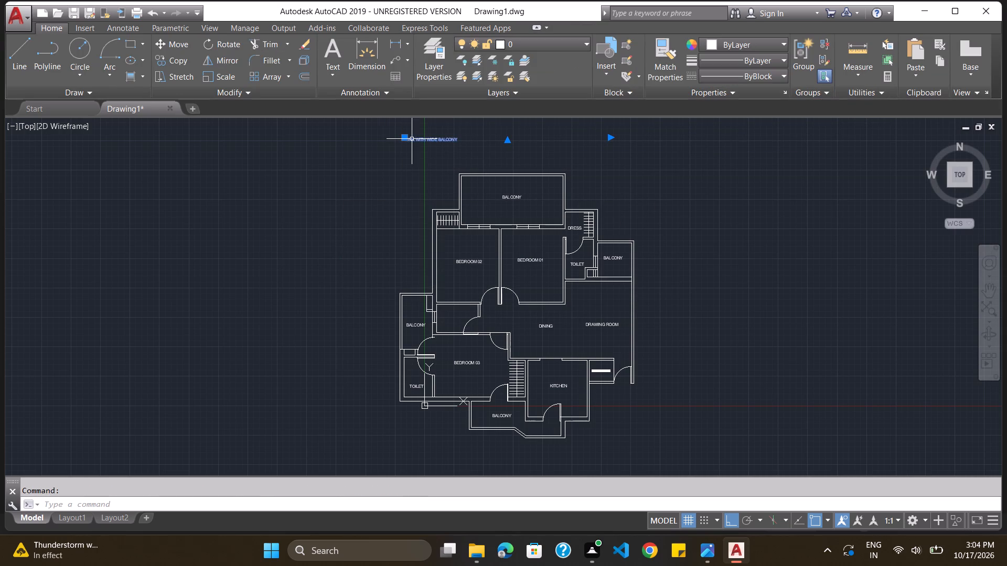
left_click_drag(415, 139, 477, 150)
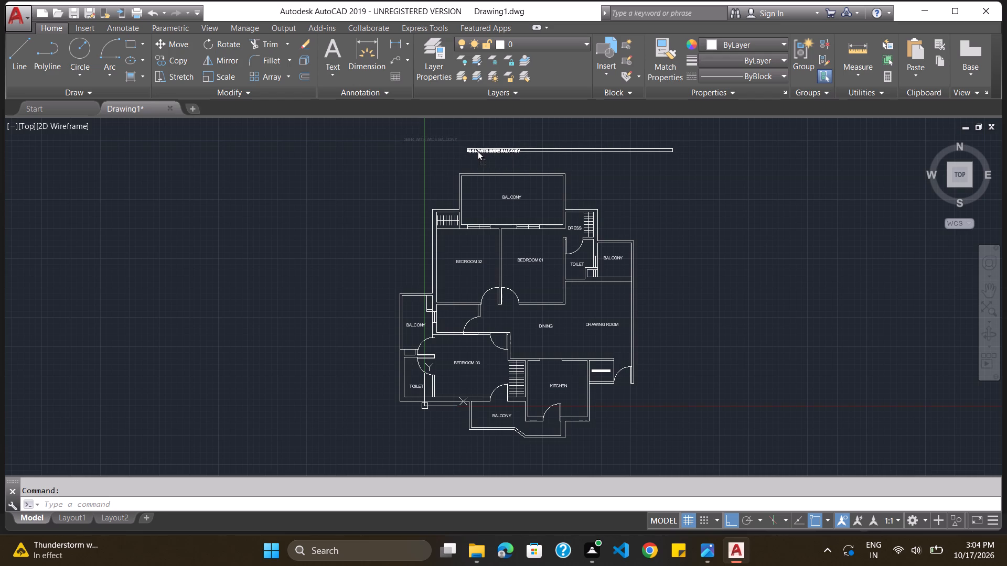
left_click_drag(477, 150, 483, 145)
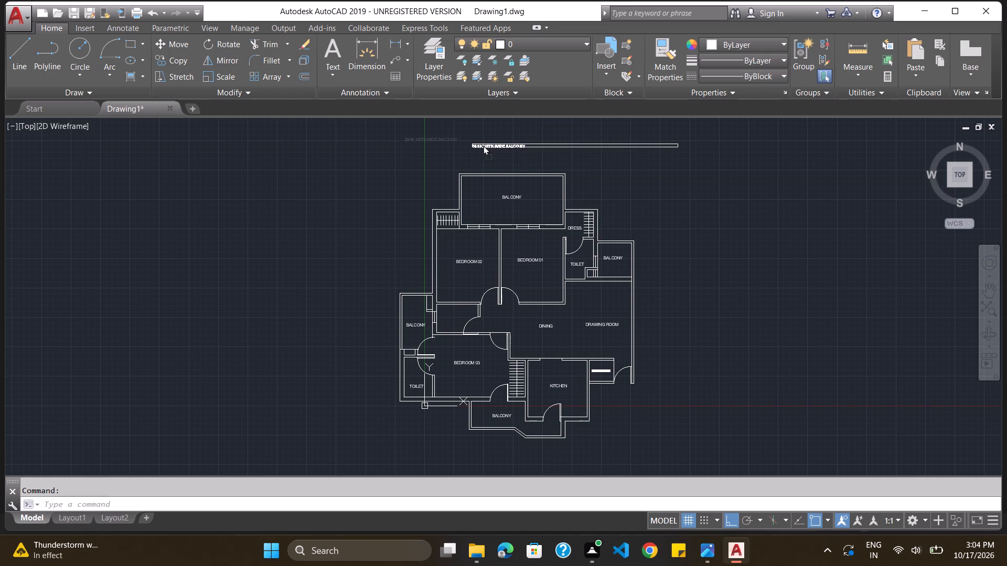
left_click_drag(483, 145, 490, 146)
left_click_drag(495, 146, 504, 146)
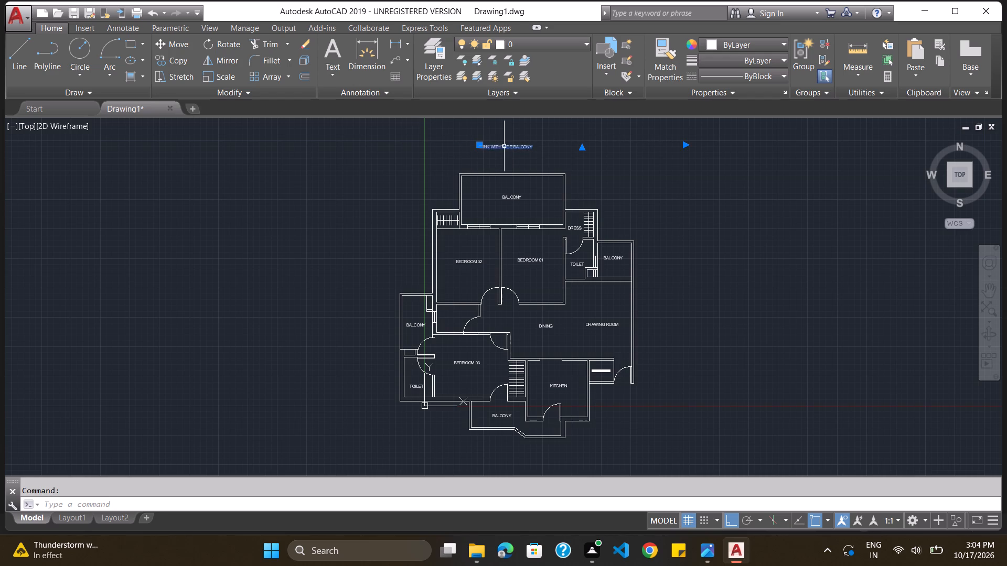
left_click_drag(504, 146, 507, 147)
left_click(507, 147)
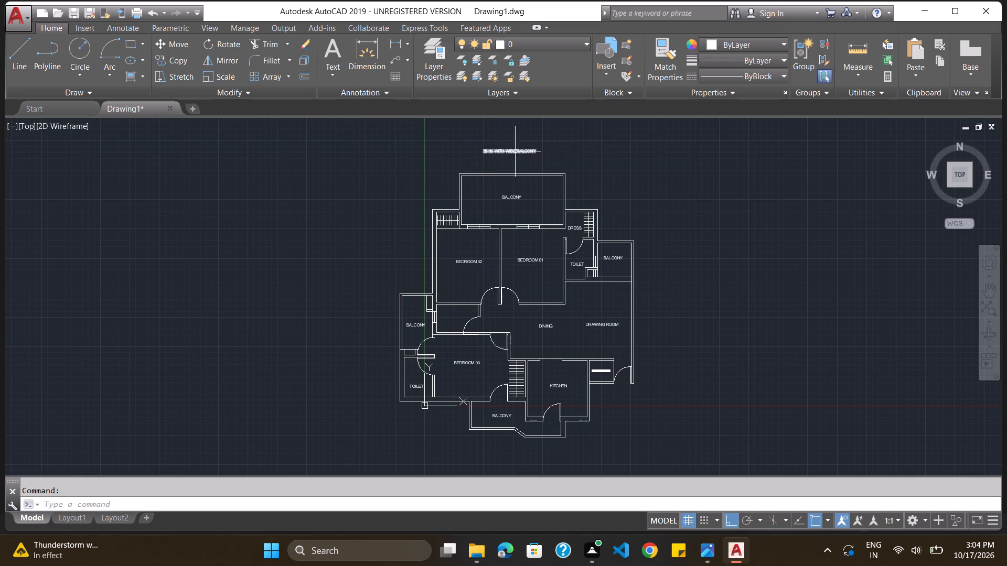
left_click(526, 150)
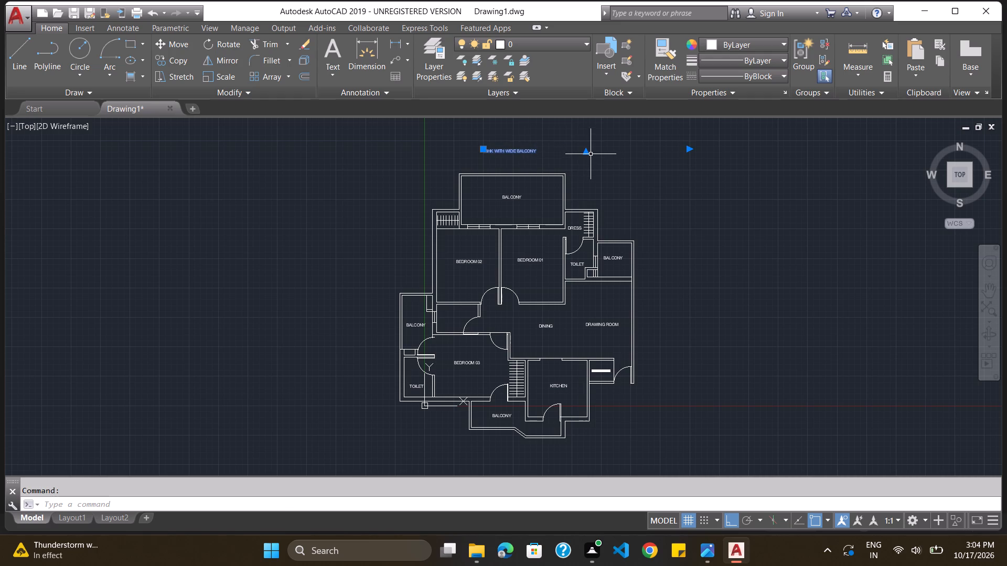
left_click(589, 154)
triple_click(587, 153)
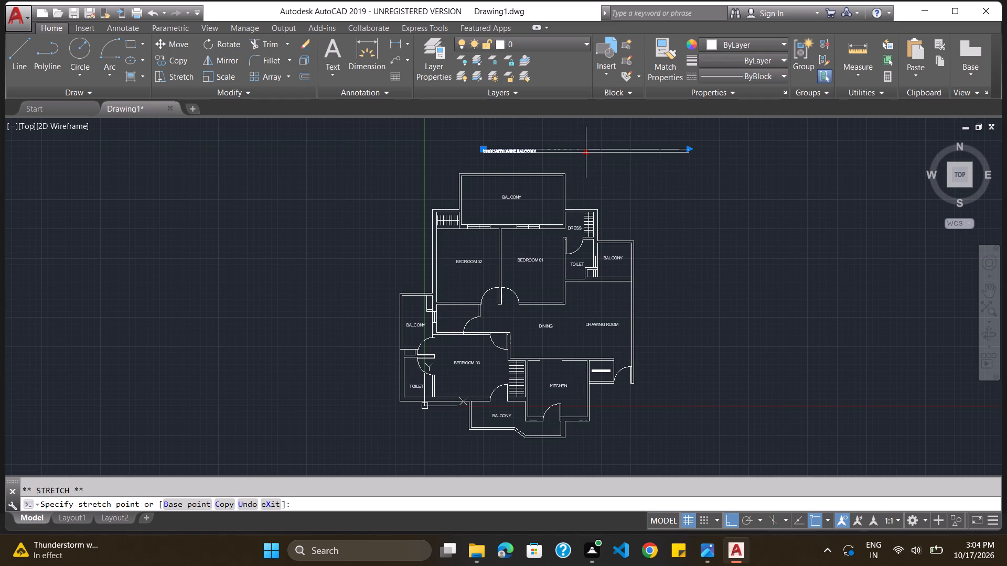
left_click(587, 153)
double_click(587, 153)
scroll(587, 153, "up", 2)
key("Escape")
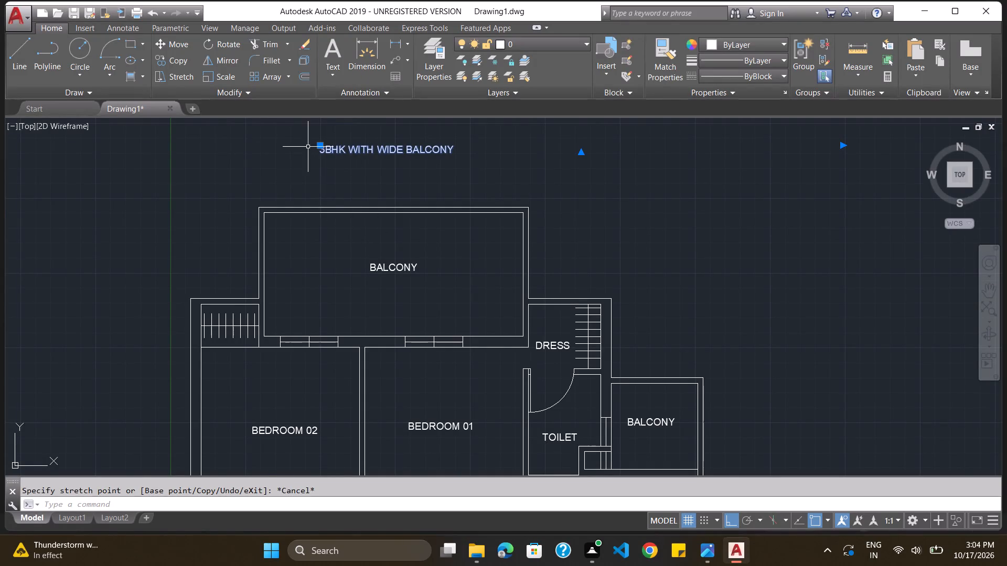
Scale up the title text from its lower-left corner until it is slightly wider than the apartment plan.
scroll(297, 129, "up", 1)
type("SC")
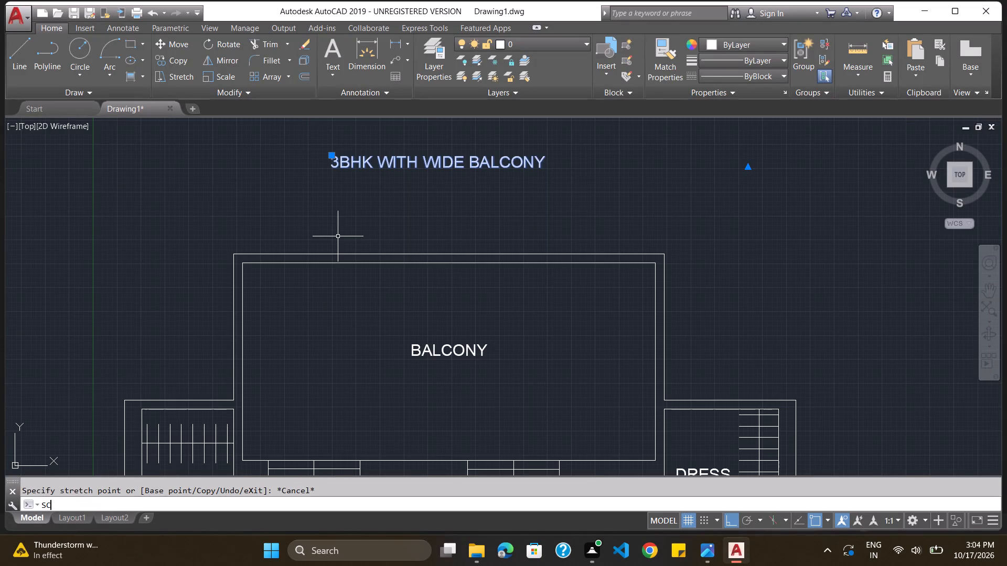
key("Return")
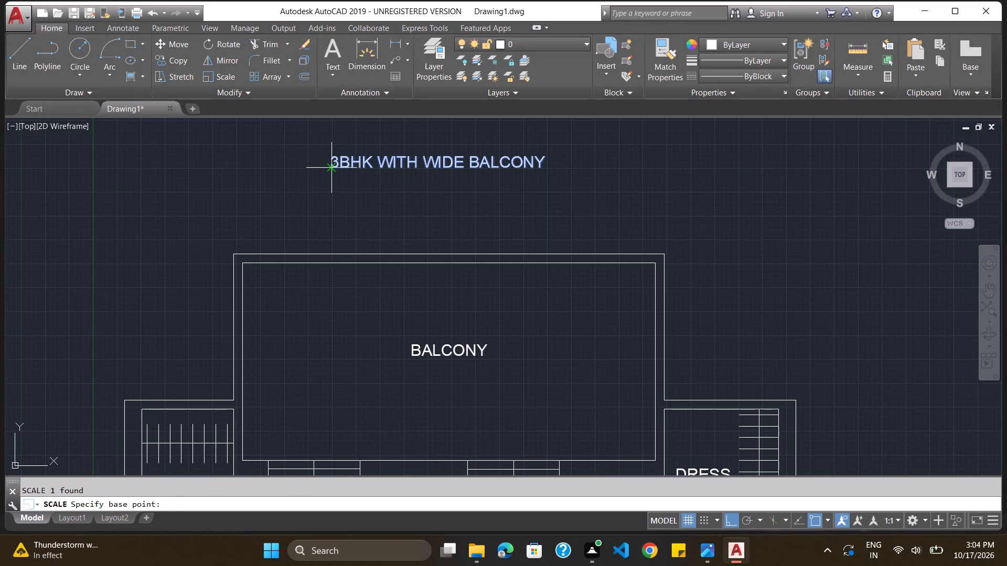
left_click(333, 165)
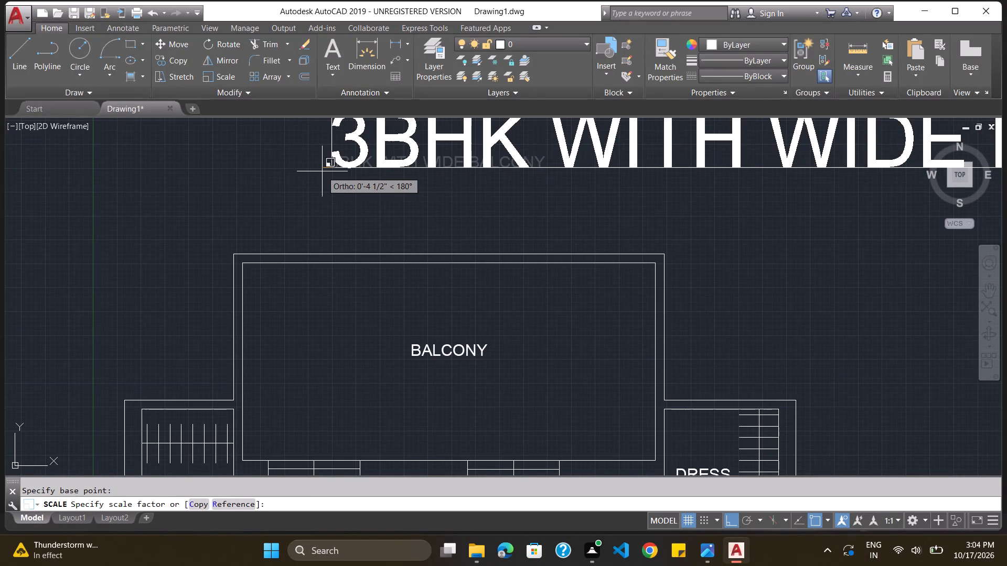
left_click(325, 171)
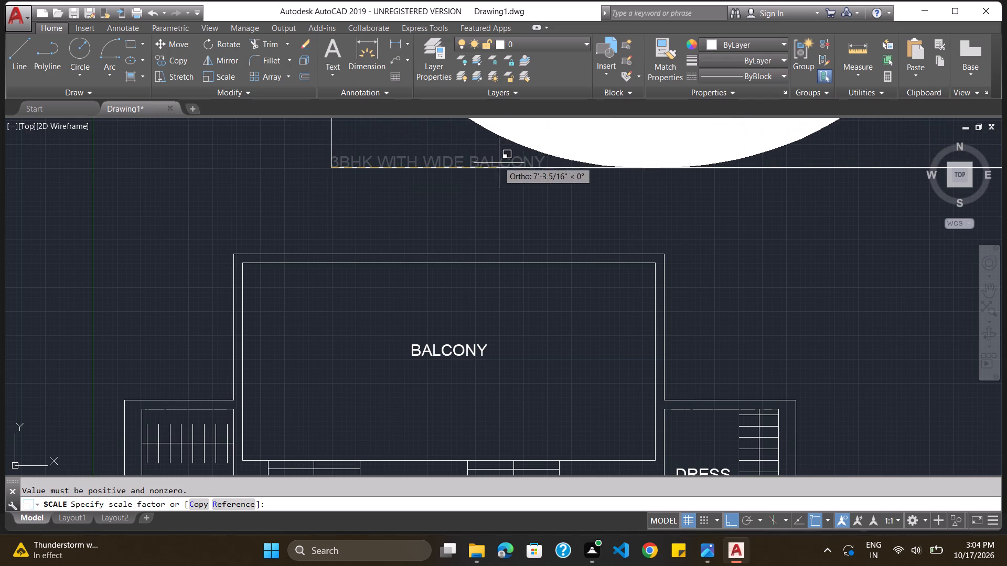
left_click(342, 175)
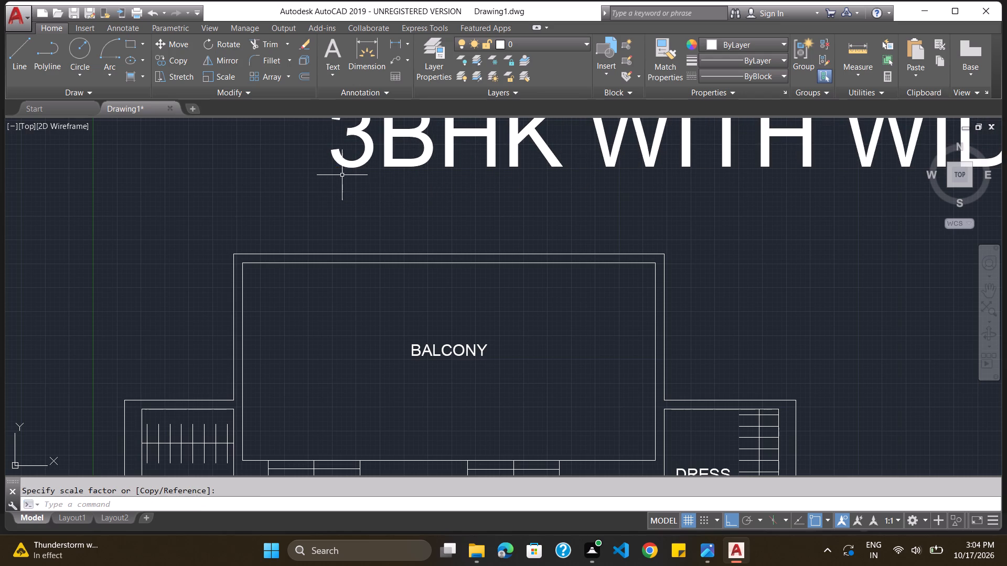
Move the enlarged "3BHK WITH WIDE BALCONY" title so it is centred above the apartment plan.
scroll(498, 178, "down", 2)
left_click(627, 167)
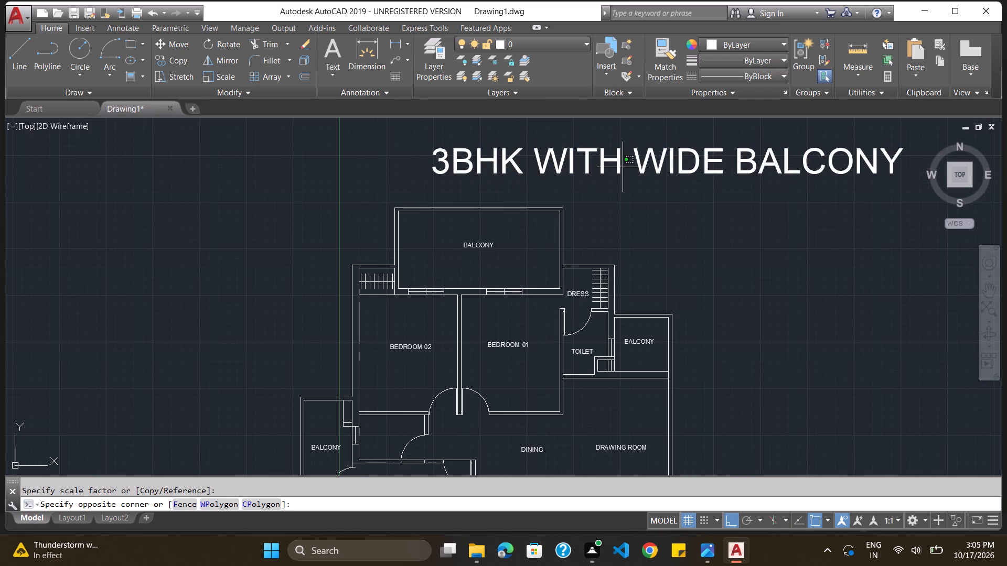
left_click_drag(614, 163, 589, 163)
left_click_drag(586, 162, 501, 166)
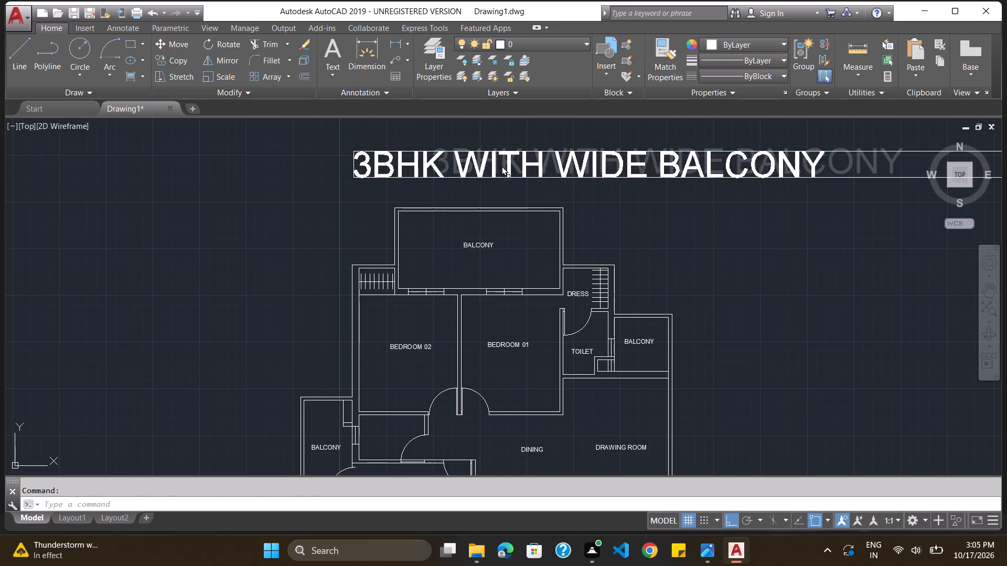
left_click_drag(501, 166, 422, 165)
scroll(513, 191, "down", 2)
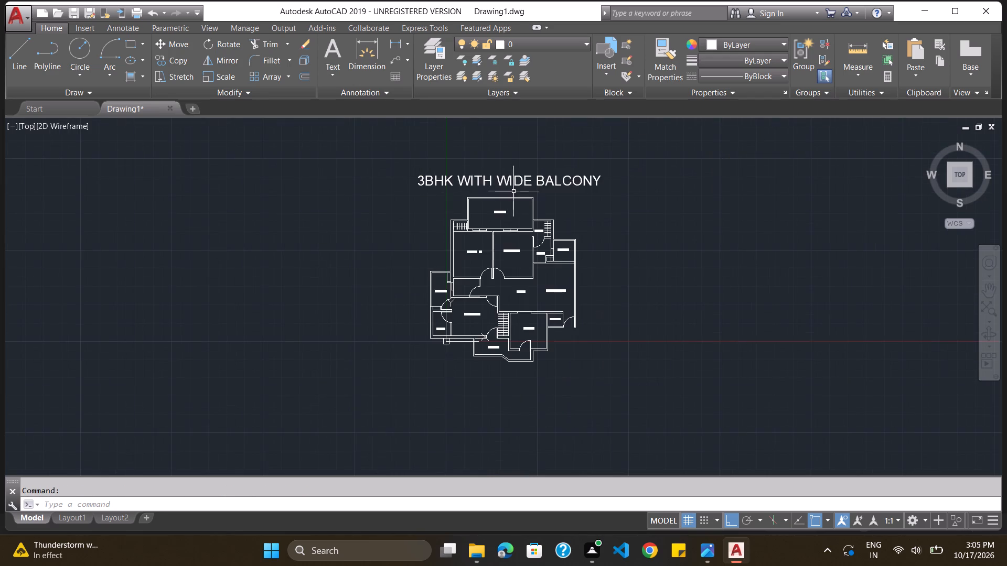
scroll(523, 237, "up", 1)
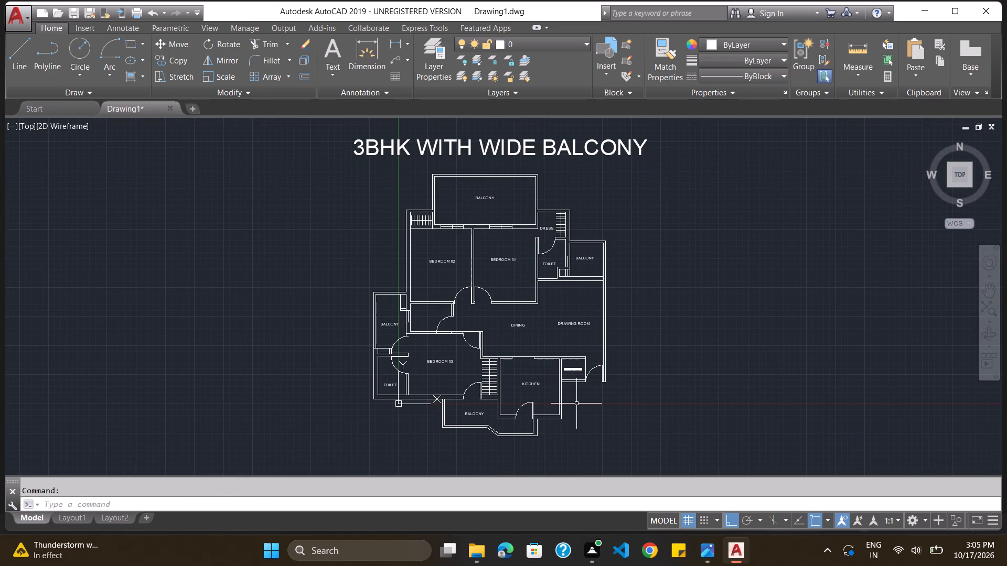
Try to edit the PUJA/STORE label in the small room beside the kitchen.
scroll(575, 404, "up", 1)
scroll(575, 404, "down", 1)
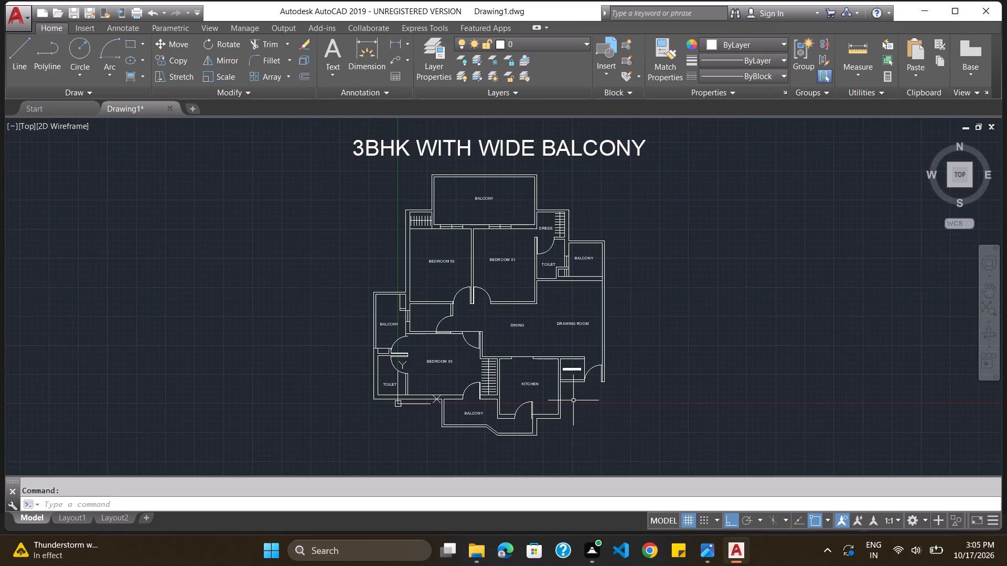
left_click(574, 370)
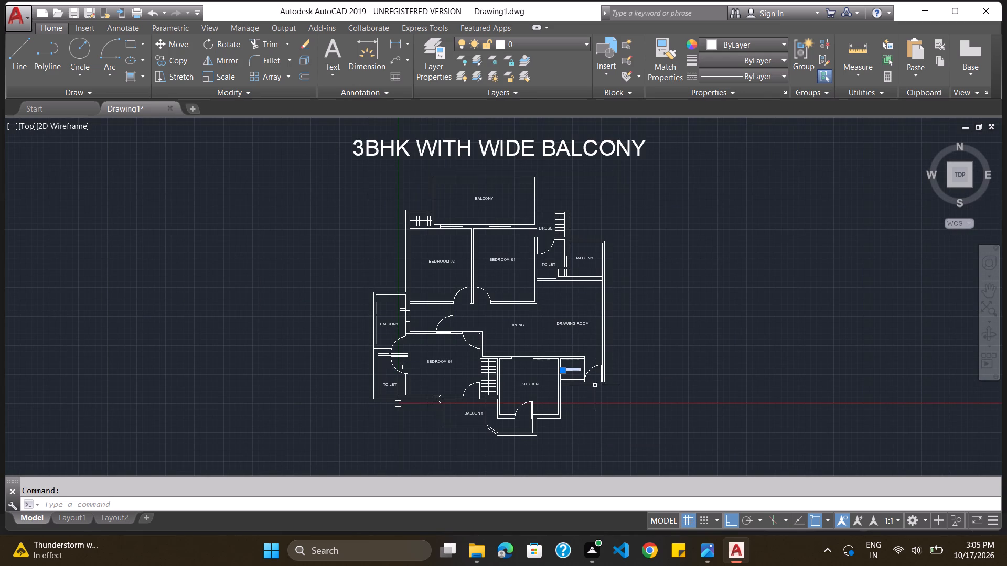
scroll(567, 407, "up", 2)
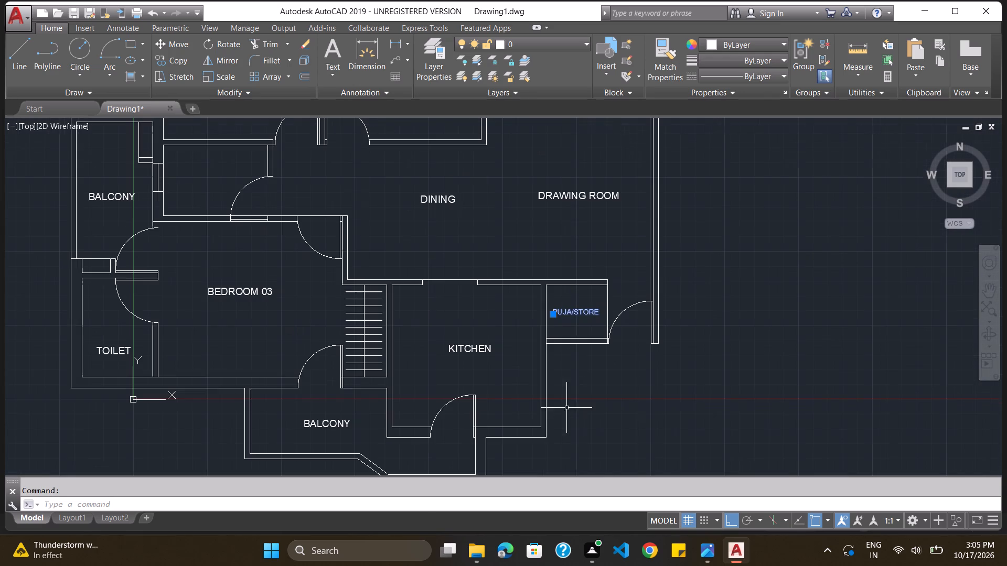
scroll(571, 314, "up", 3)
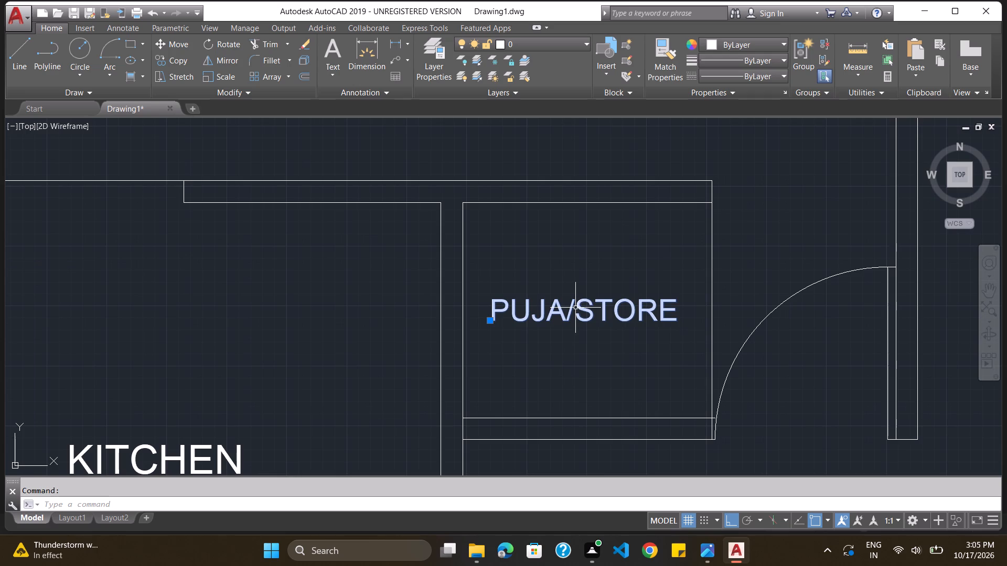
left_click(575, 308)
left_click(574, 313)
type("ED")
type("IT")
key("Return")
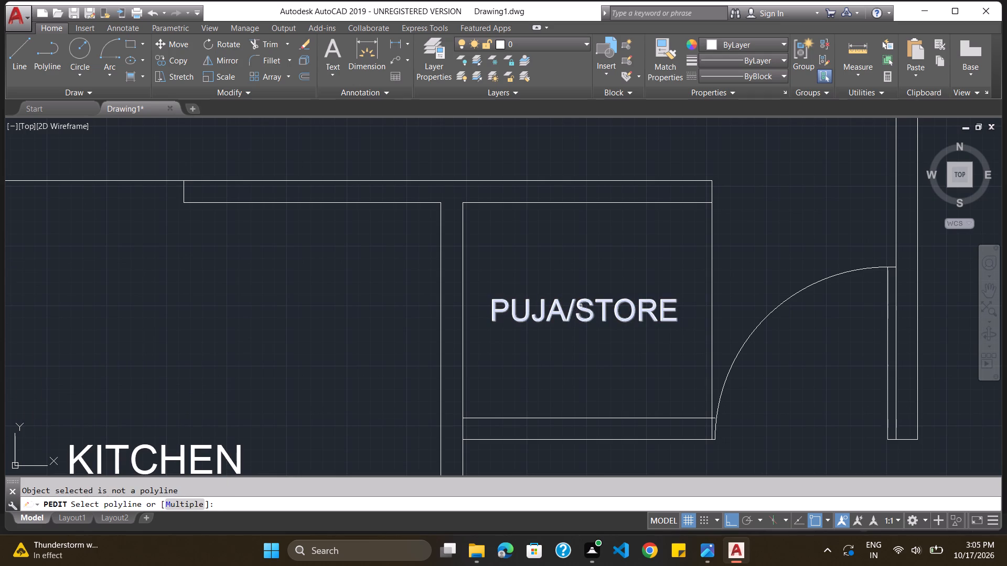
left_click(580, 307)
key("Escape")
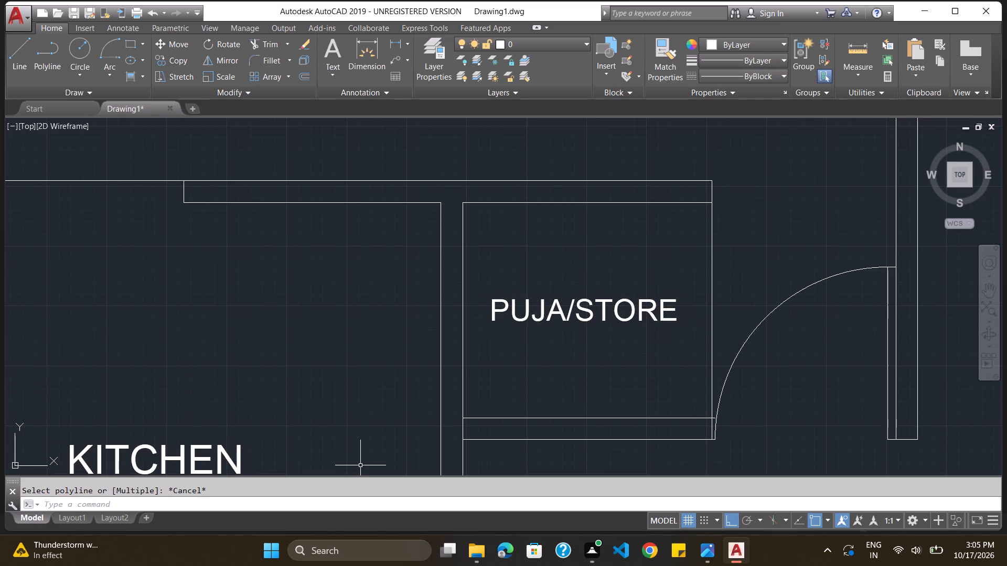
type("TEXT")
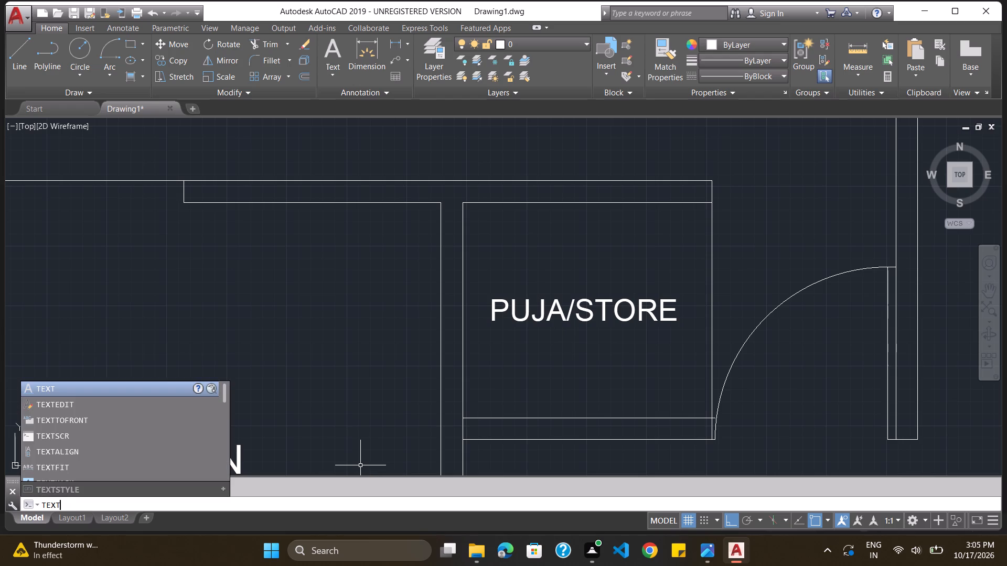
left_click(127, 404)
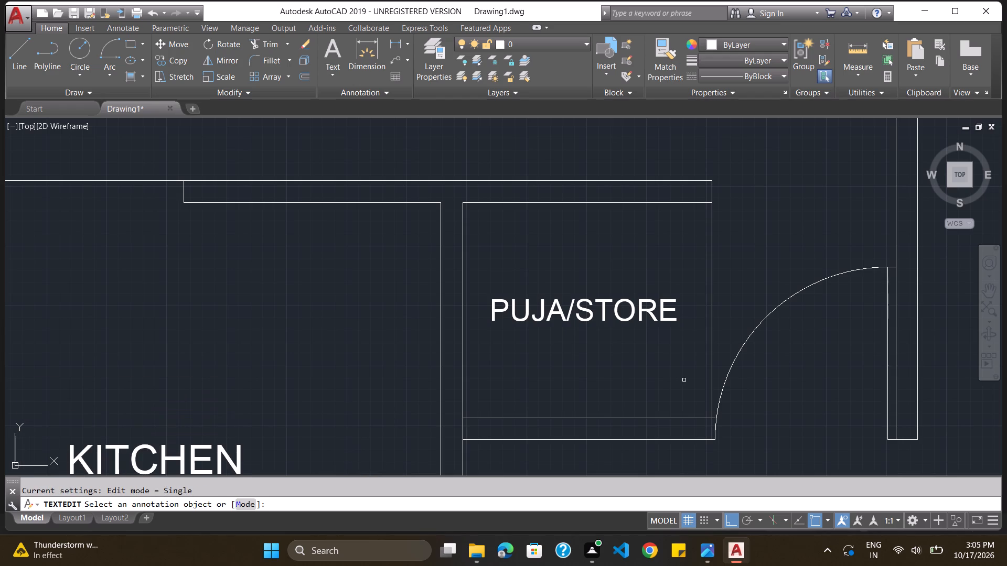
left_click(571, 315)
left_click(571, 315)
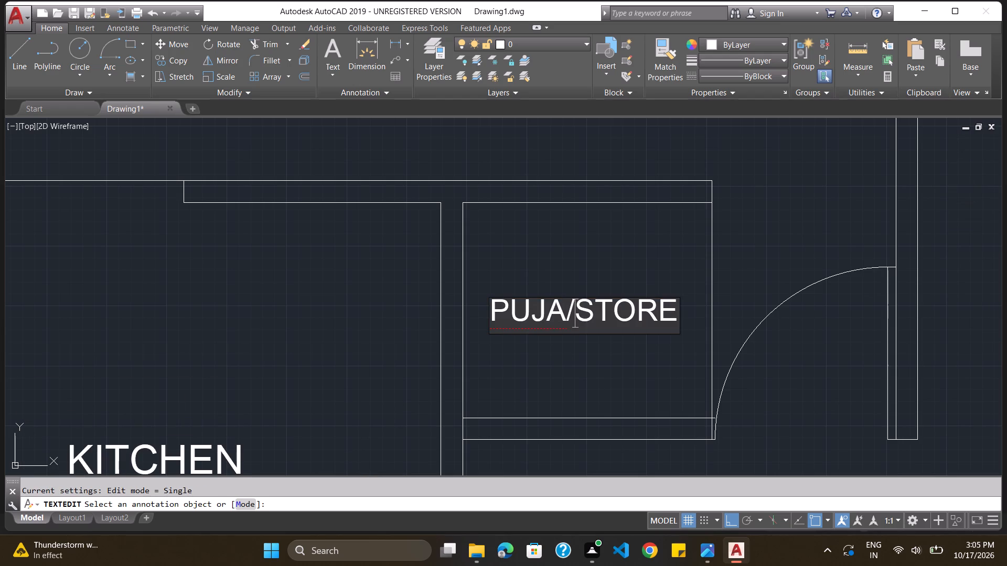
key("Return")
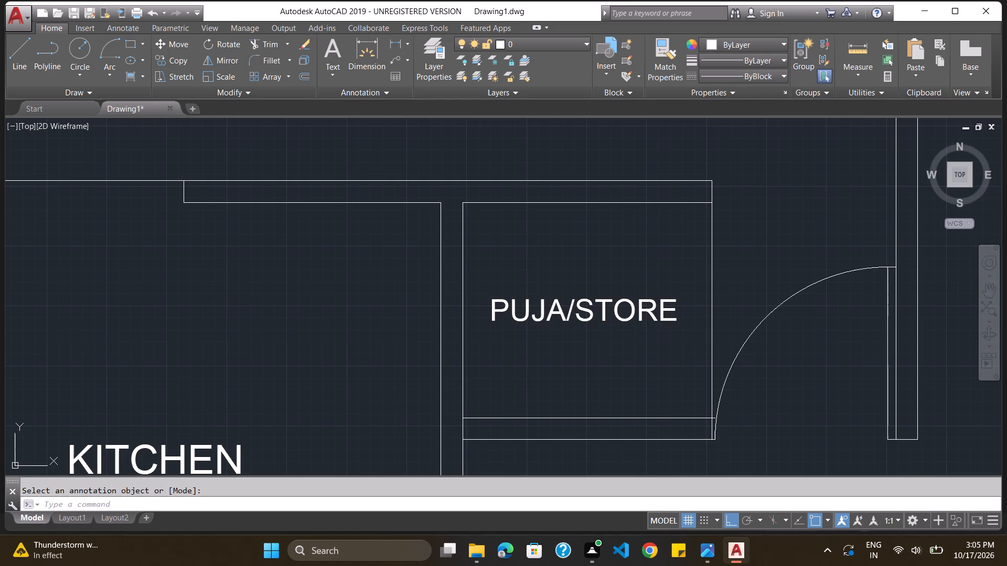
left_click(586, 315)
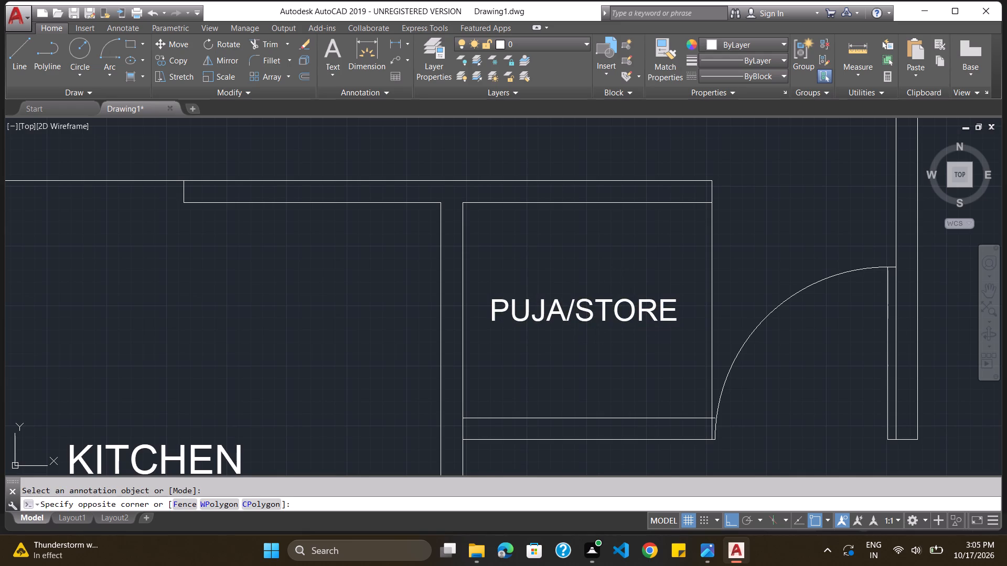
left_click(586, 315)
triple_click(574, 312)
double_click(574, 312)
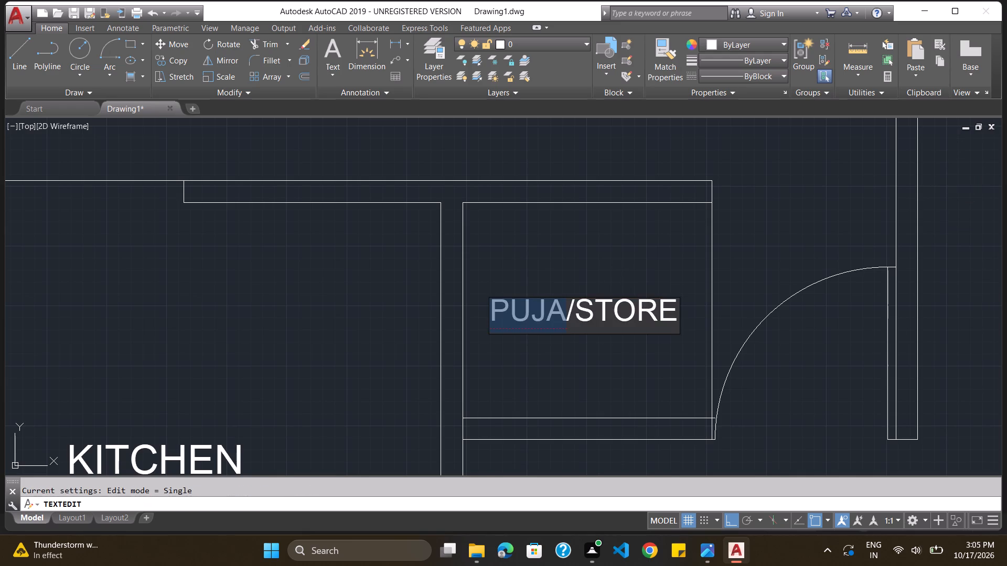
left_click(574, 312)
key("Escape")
Scale up the PUJA/STORE label slightly from its lower-left corner so it nearly spans the small room's width.
left_click(574, 312)
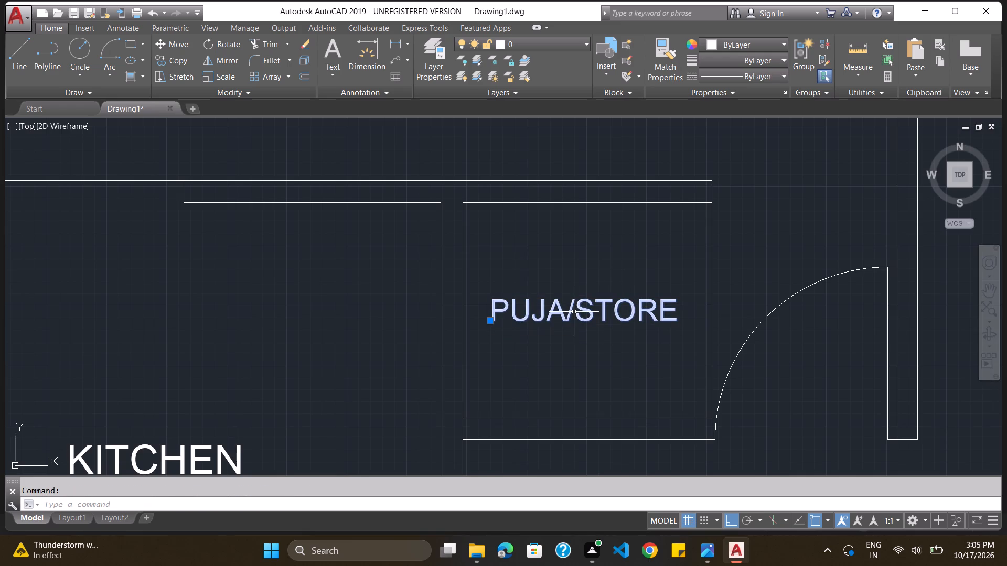
left_click(209, 501)
type("SC")
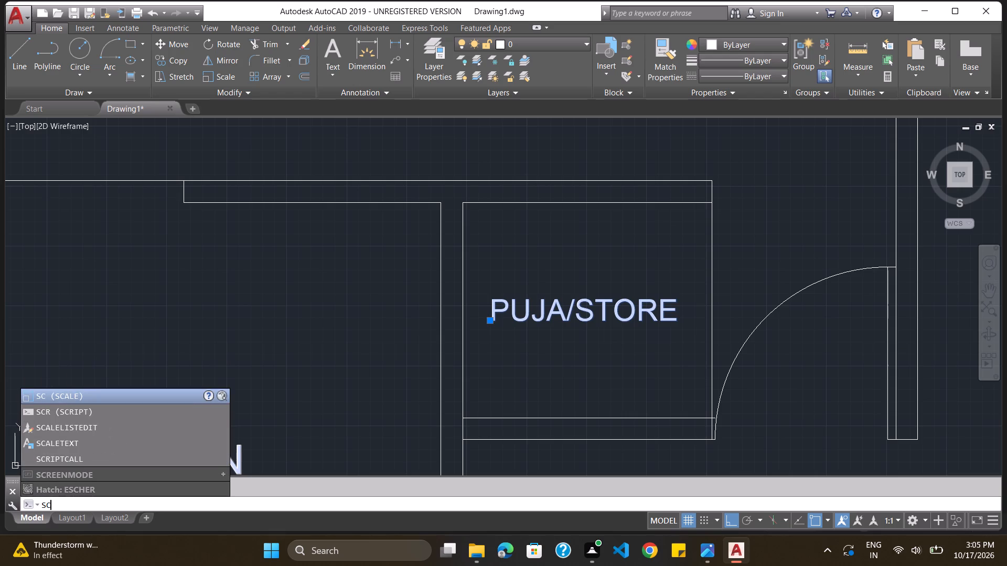
scroll(408, 398, "up", 1)
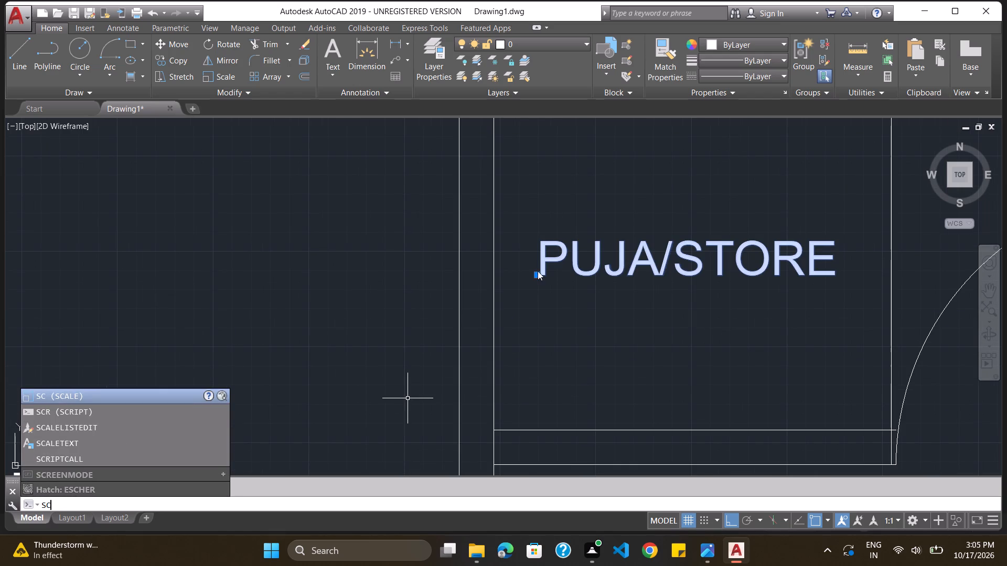
left_click(541, 270)
left_click(542, 268)
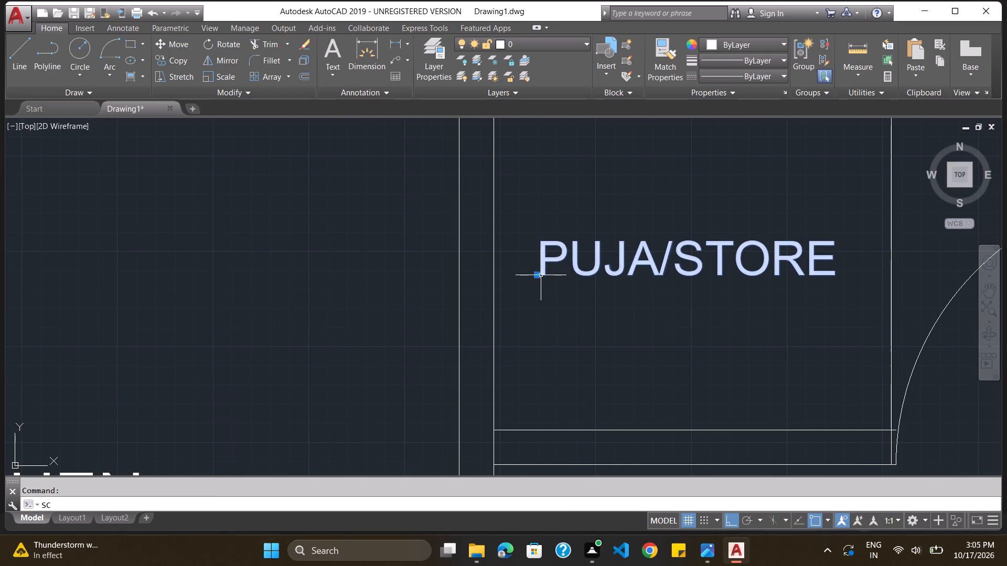
left_click_drag(538, 277, 529, 288)
key("Return")
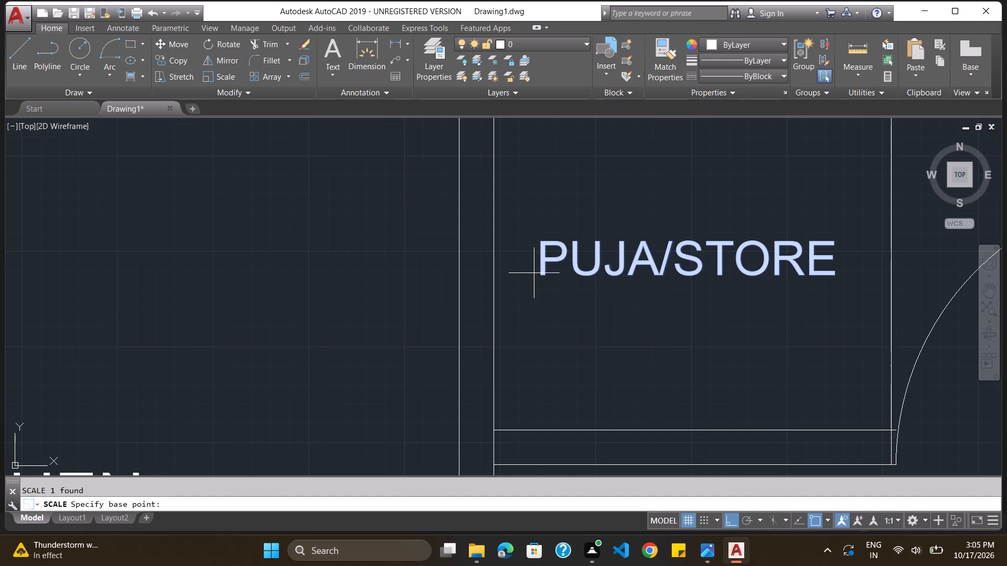
left_click(541, 273)
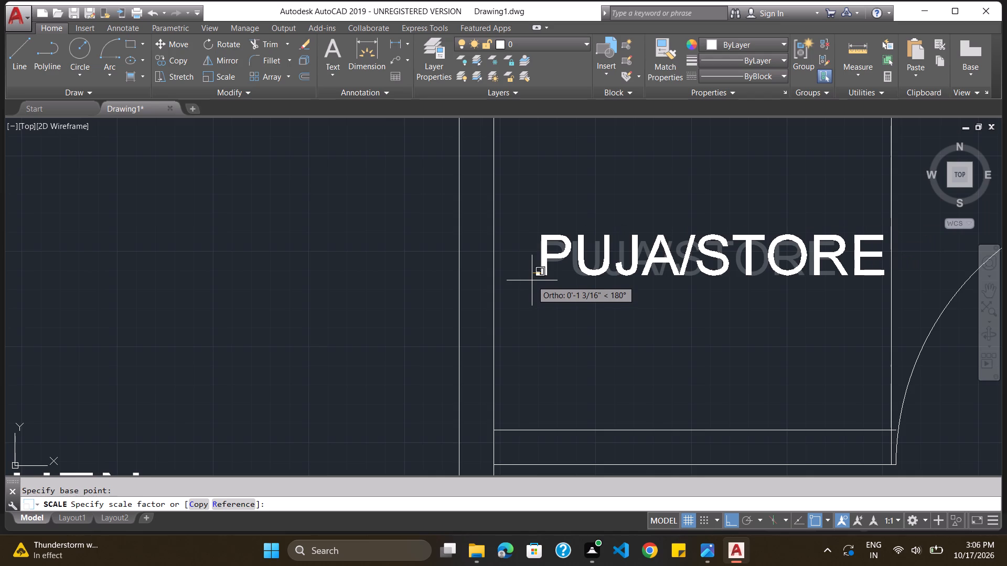
left_click(532, 280)
Move the enlarged PUJA/STORE label so it sits centred between the small room's side walls.
left_click(636, 268)
left_click_drag(663, 262, 624, 268)
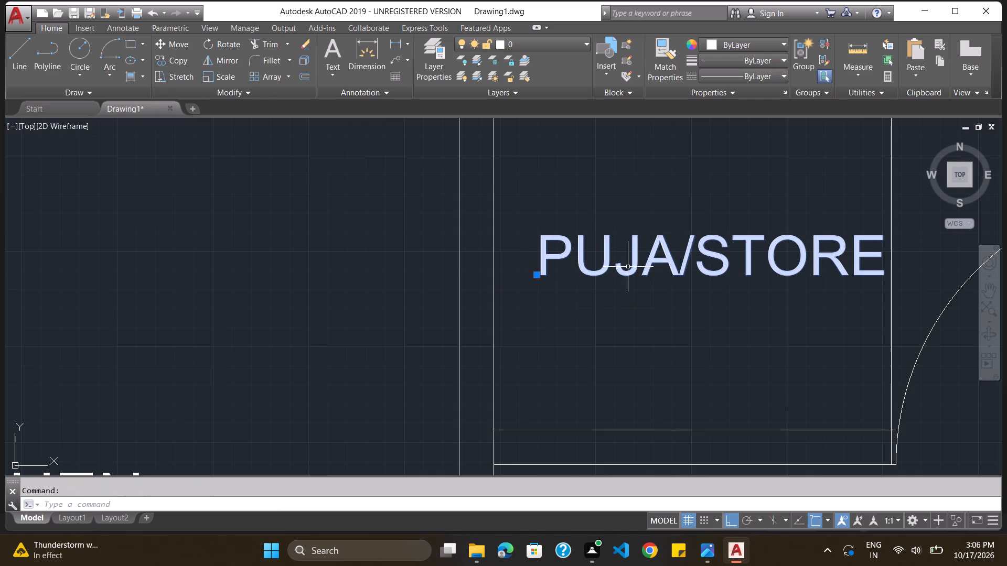
left_click_drag(624, 268, 637, 269)
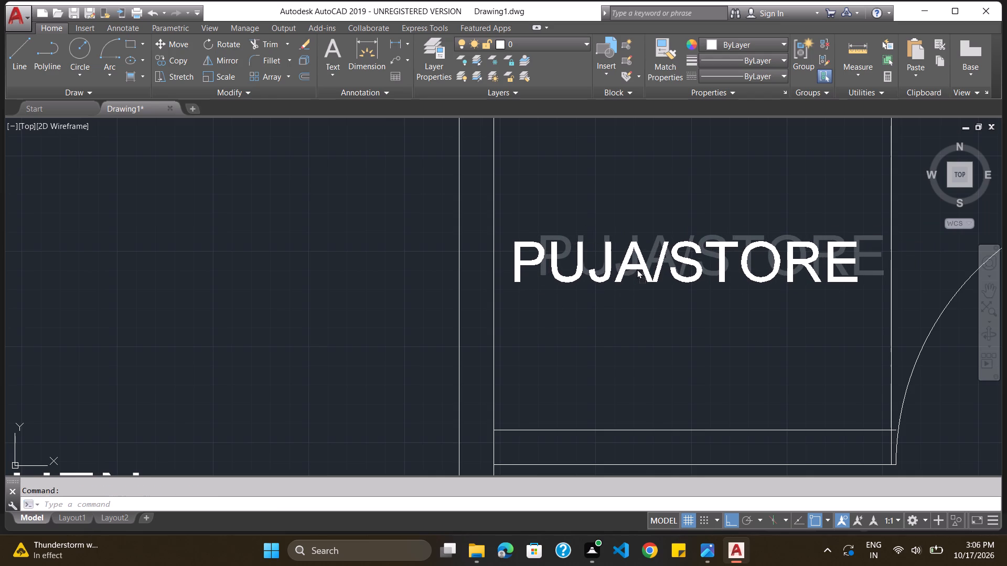
left_click_drag(637, 269, 638, 248)
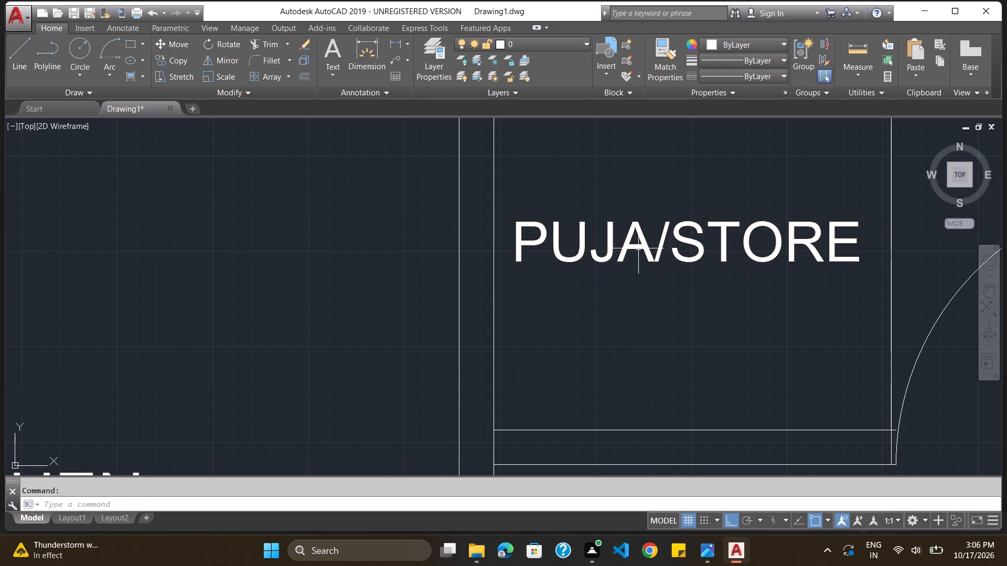
Examine the PUJA/STORE label's size against the other room labels and the title across the whole plan.
scroll(712, 246, "down", 5)
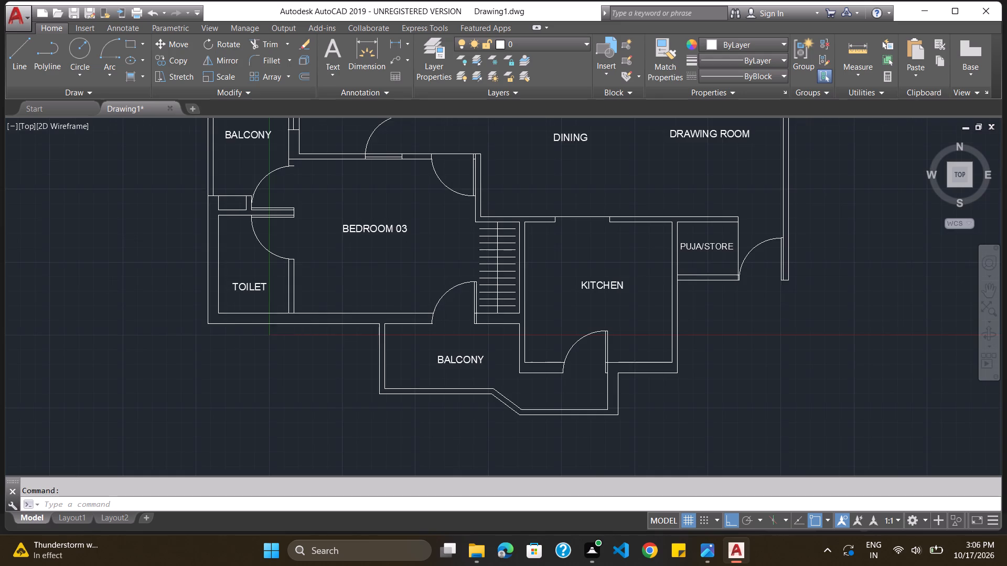
scroll(702, 254, "down", 2)
scroll(709, 166, "down", 1)
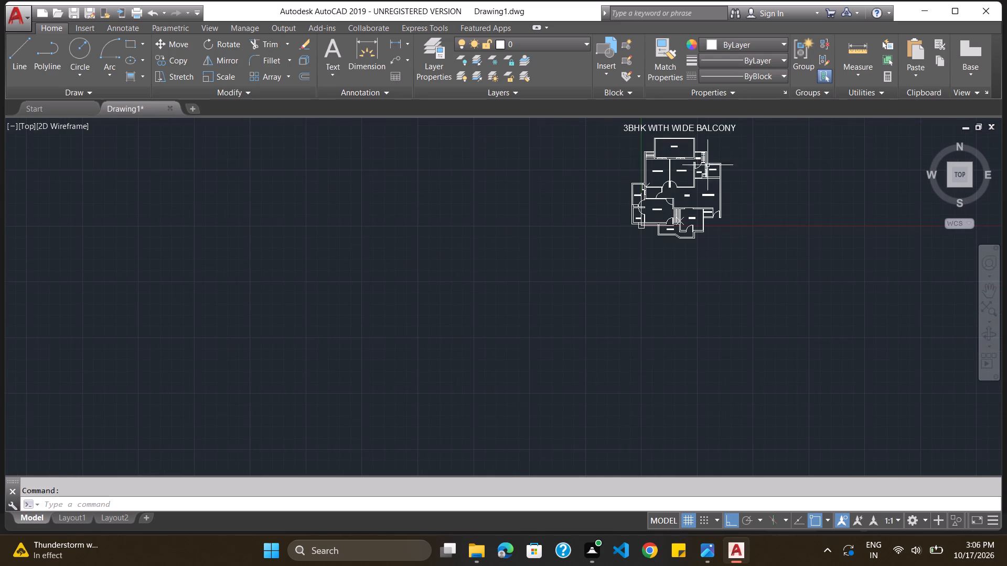
scroll(711, 133, "up", 1)
scroll(711, 134, "down", 2)
scroll(717, 119, "up", 3)
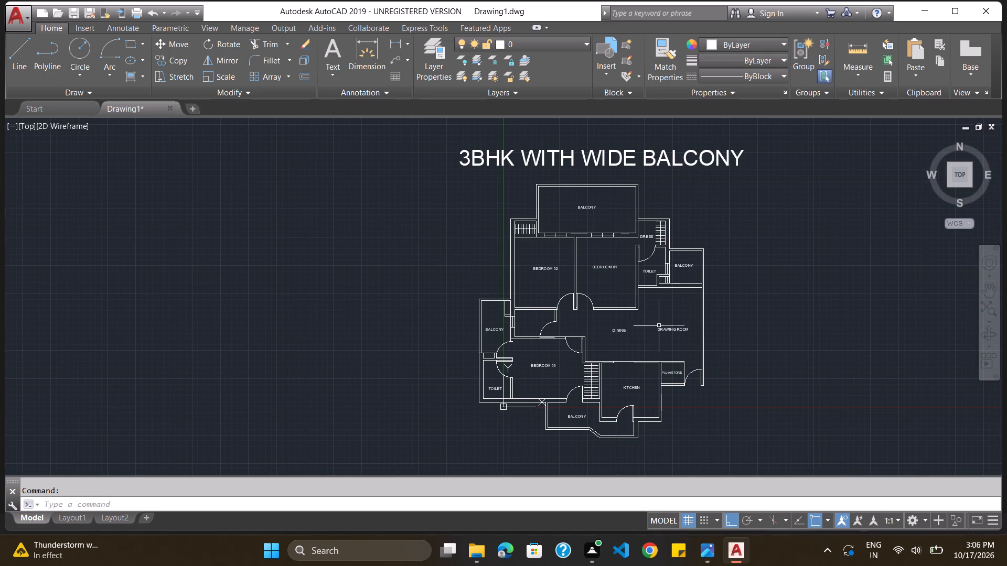
scroll(630, 394, "up", 1)
scroll(630, 394, "down", 1)
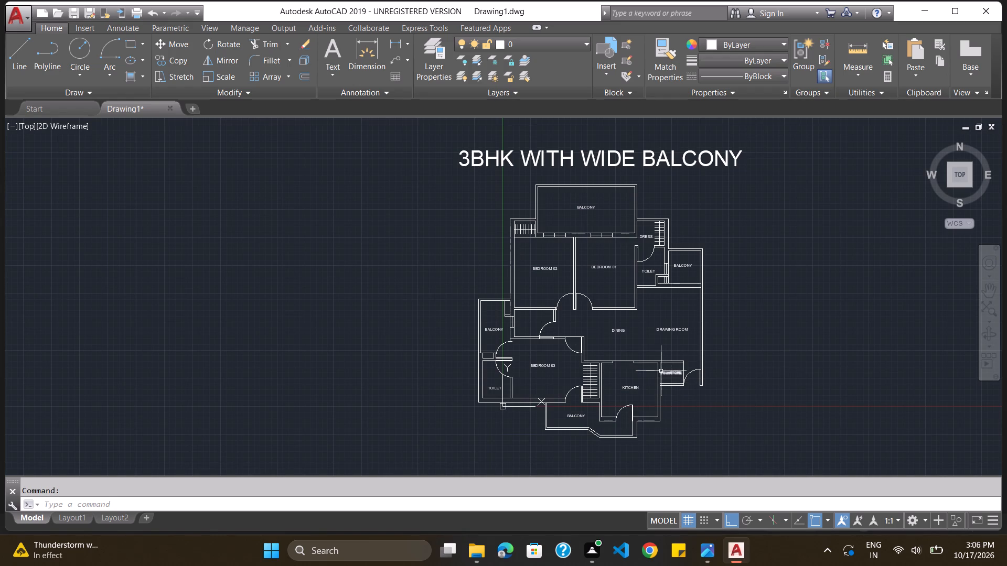
scroll(661, 373, "up", 2)
scroll(681, 375, "down", 1)
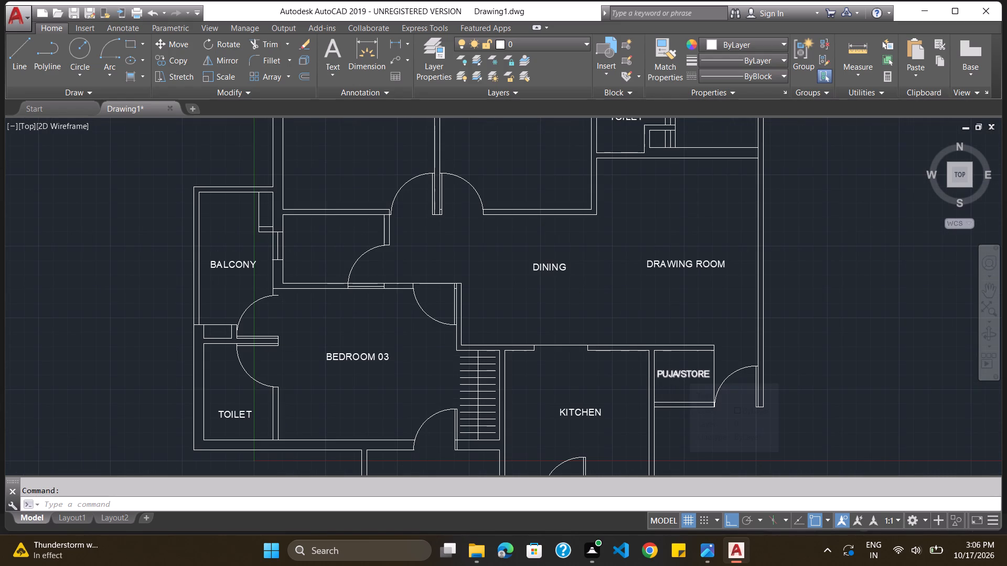
scroll(681, 375, "down", 1)
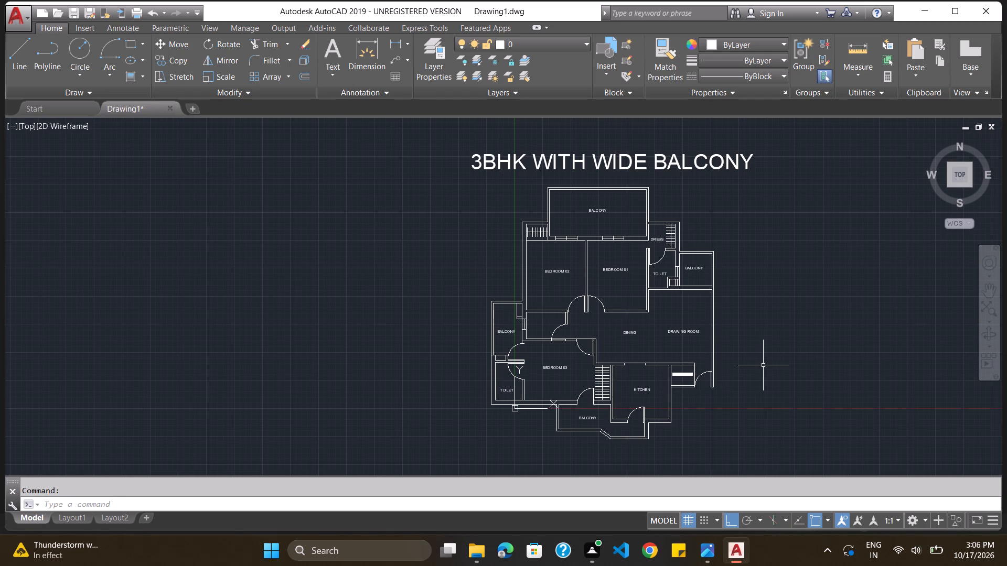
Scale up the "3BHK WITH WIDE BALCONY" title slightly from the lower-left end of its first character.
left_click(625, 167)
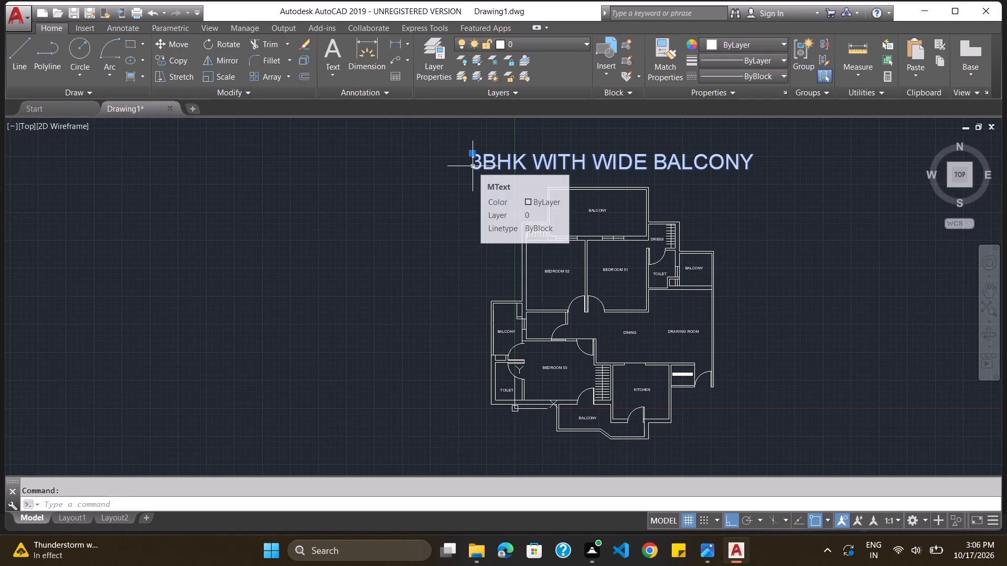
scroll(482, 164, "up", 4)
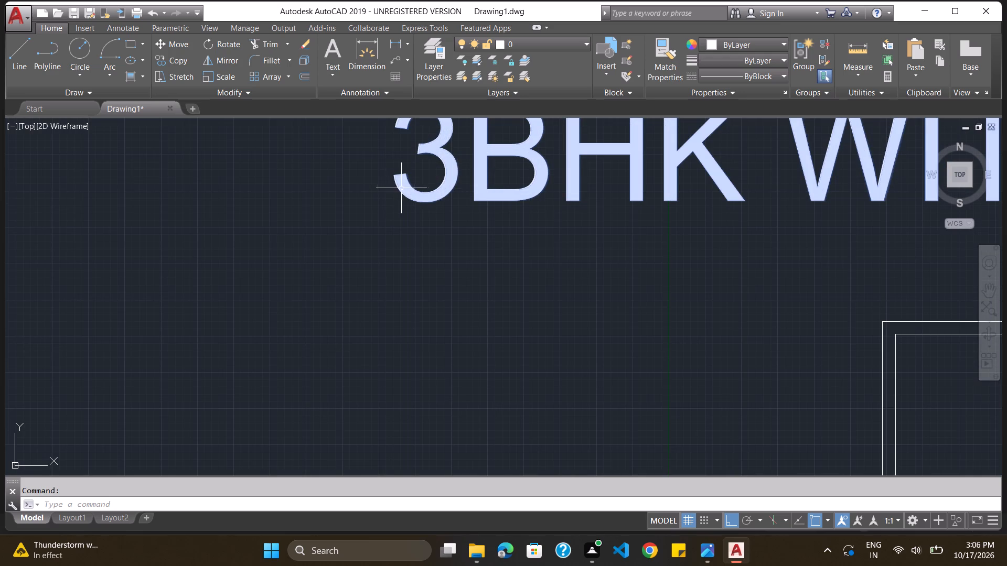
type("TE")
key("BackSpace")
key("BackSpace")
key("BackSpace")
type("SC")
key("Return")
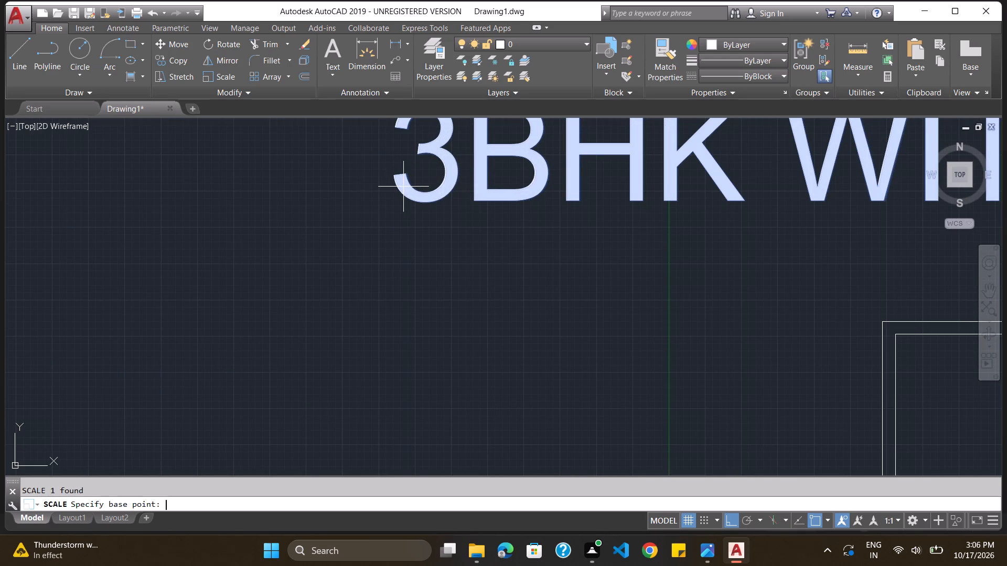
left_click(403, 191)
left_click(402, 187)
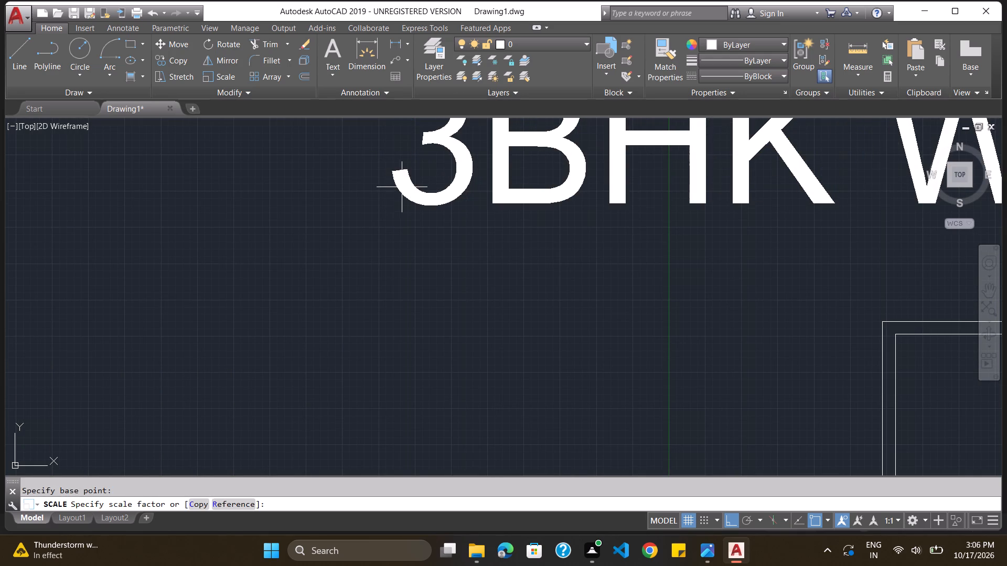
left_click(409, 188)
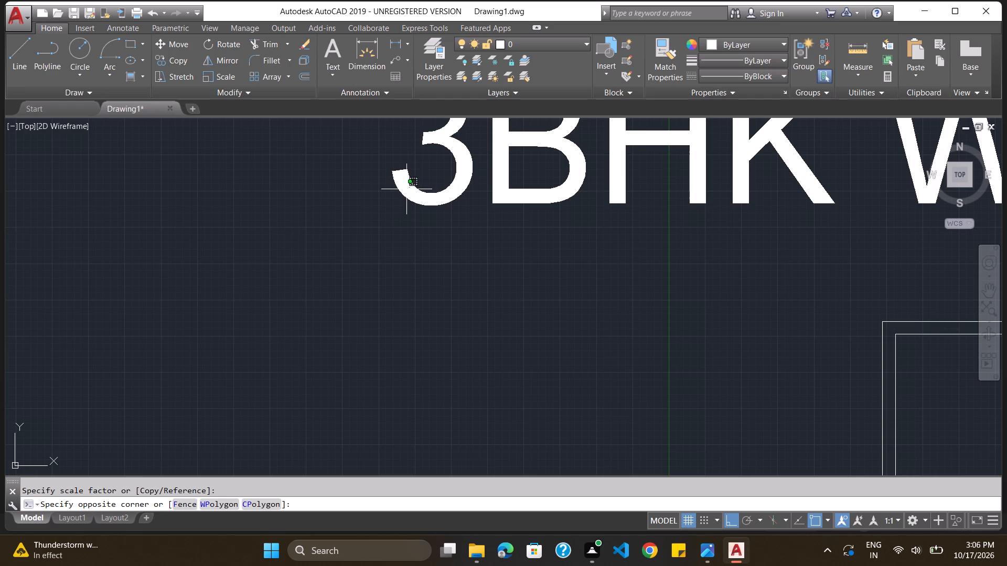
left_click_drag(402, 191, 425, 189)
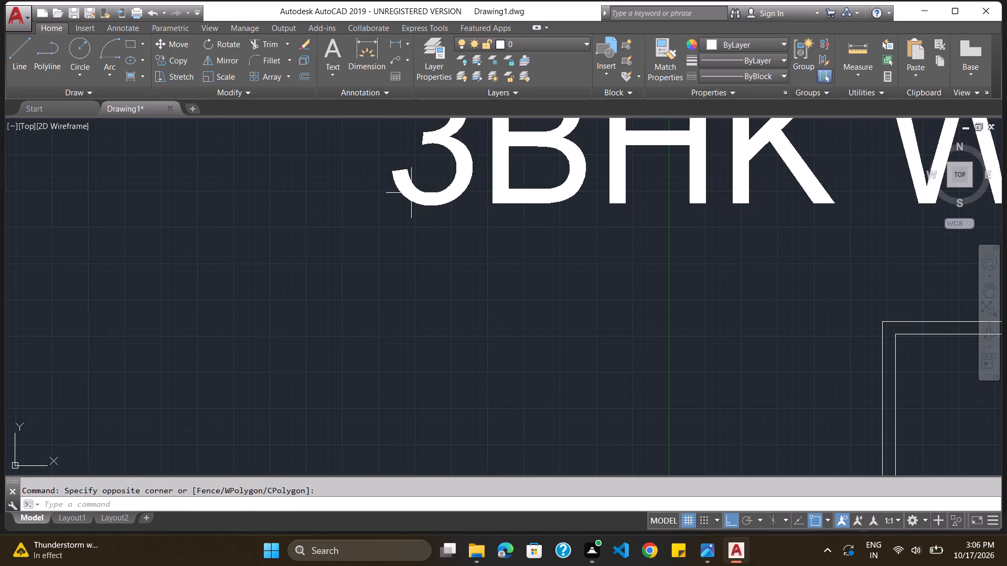
Scale down the "3BHK WITH WIDE BALCONY" title from the lower-left end of its first character until it is narrower than the apartment plan.
type("SC")
key("Return")
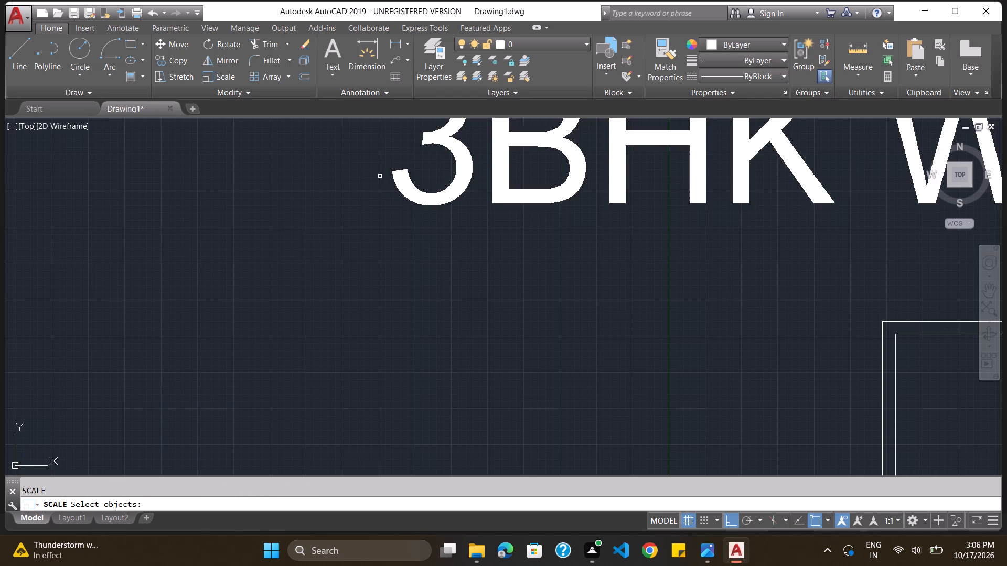
left_click(396, 181)
left_click_drag(400, 182, 395, 188)
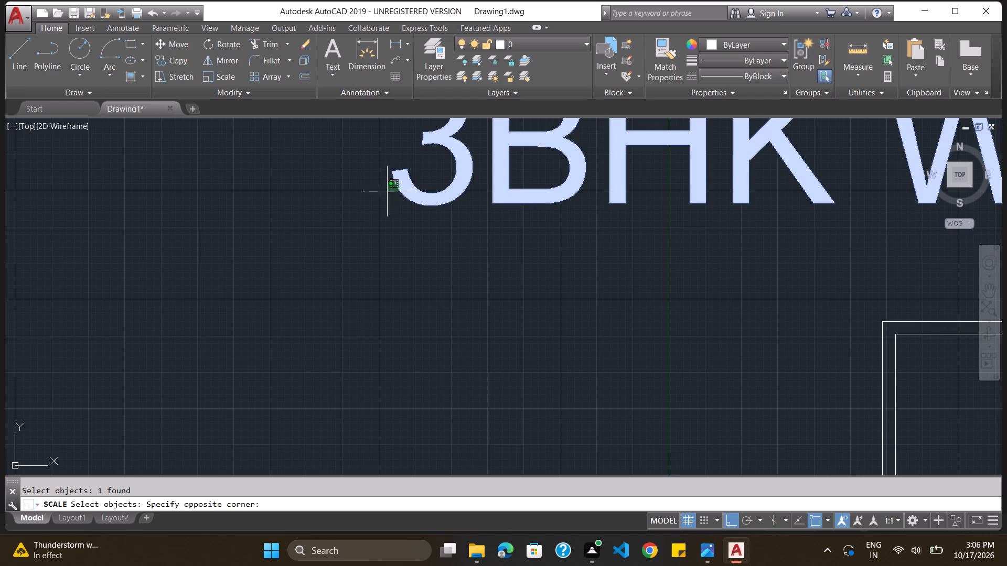
left_click(401, 183)
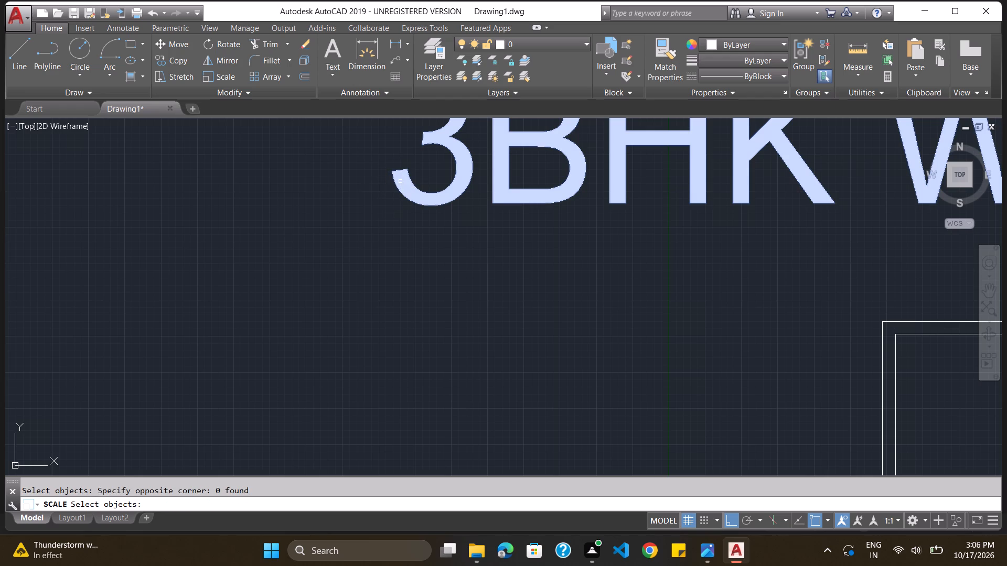
key("Return")
left_click(400, 180)
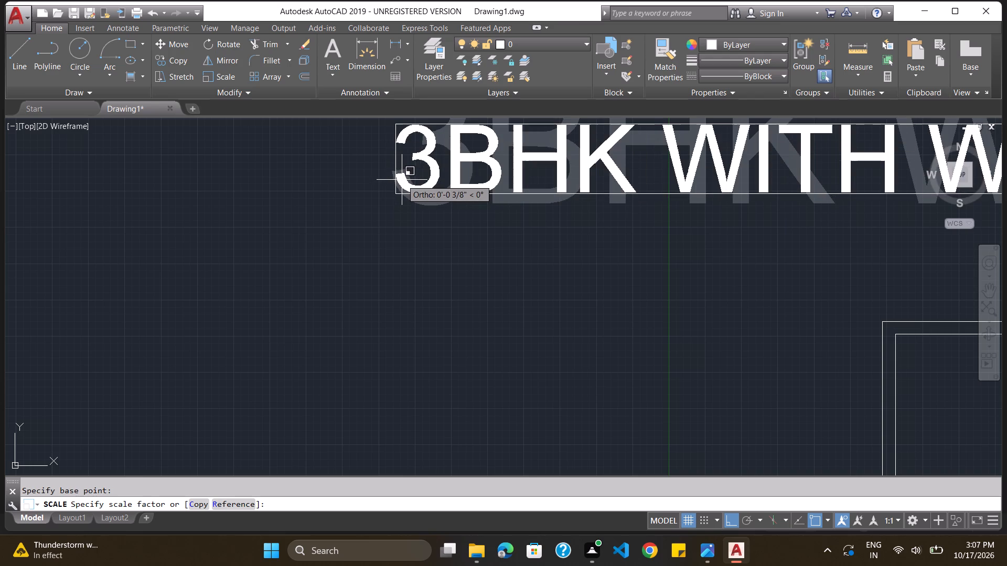
left_click(402, 180)
scroll(605, 246, "down", 5)
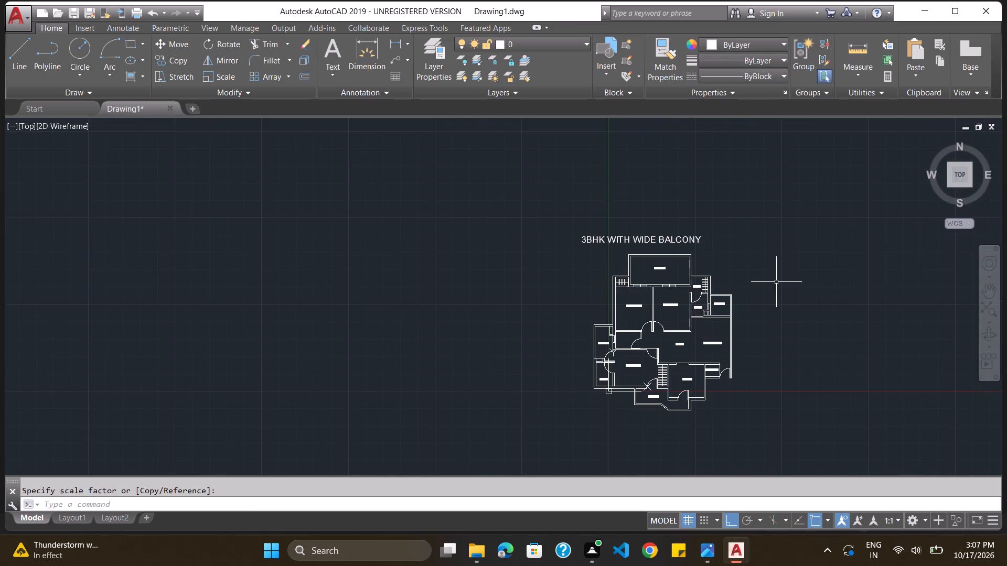
Move the "3BHK WITH WIDE BALCONY" title so it sits centred just above the wide balcony at the top of the plan.
scroll(778, 282, "up", 2)
left_click(455, 181)
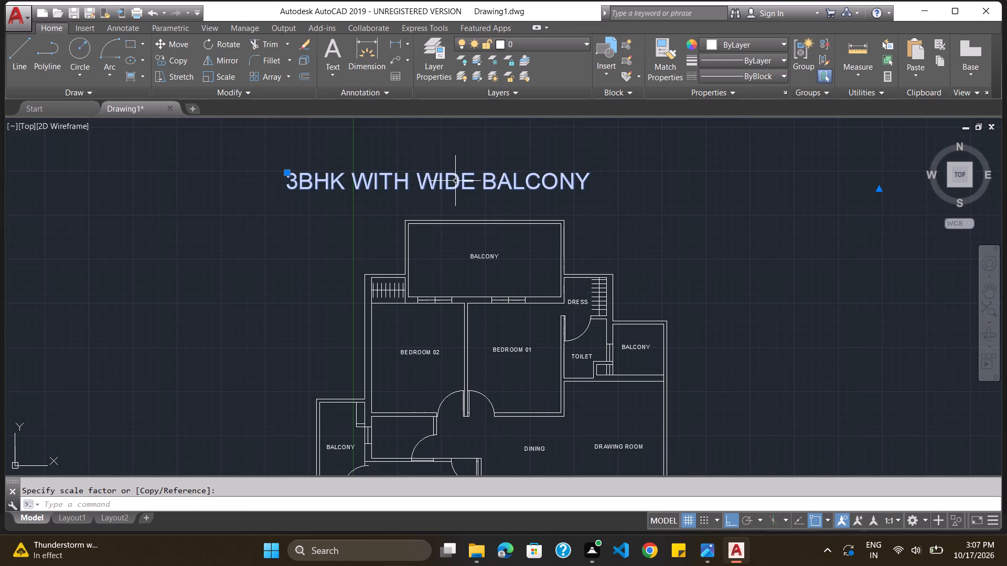
left_click_drag(455, 181, 478, 187)
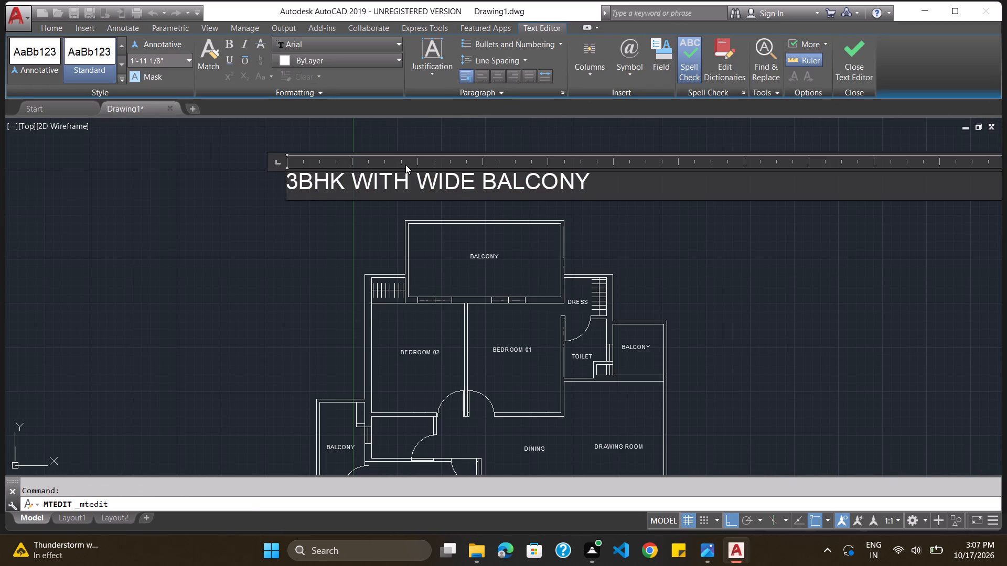
key("Escape")
left_click(403, 173)
left_click(406, 184)
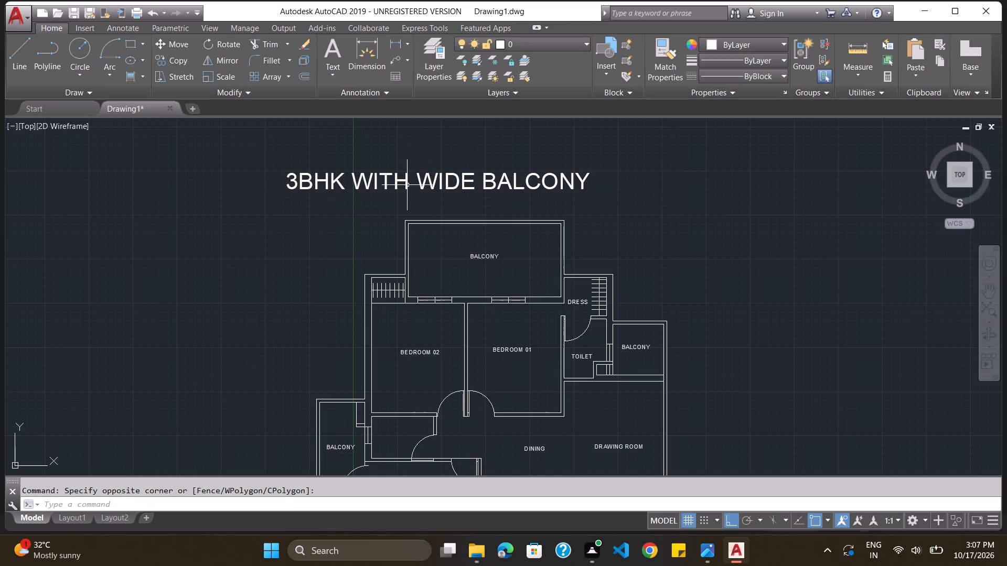
left_click_drag(408, 180, 519, 228)
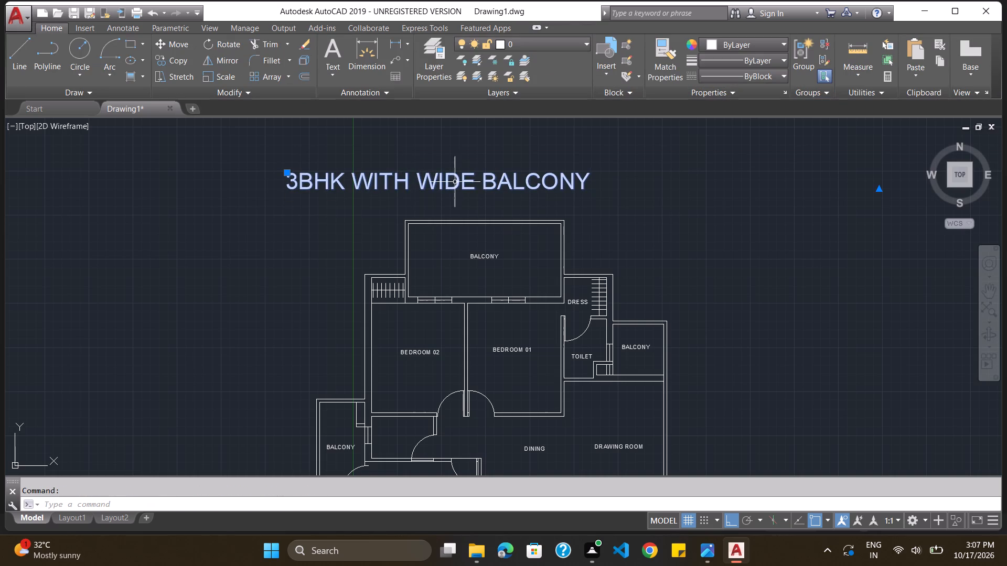
left_click_drag(447, 176, 495, 191)
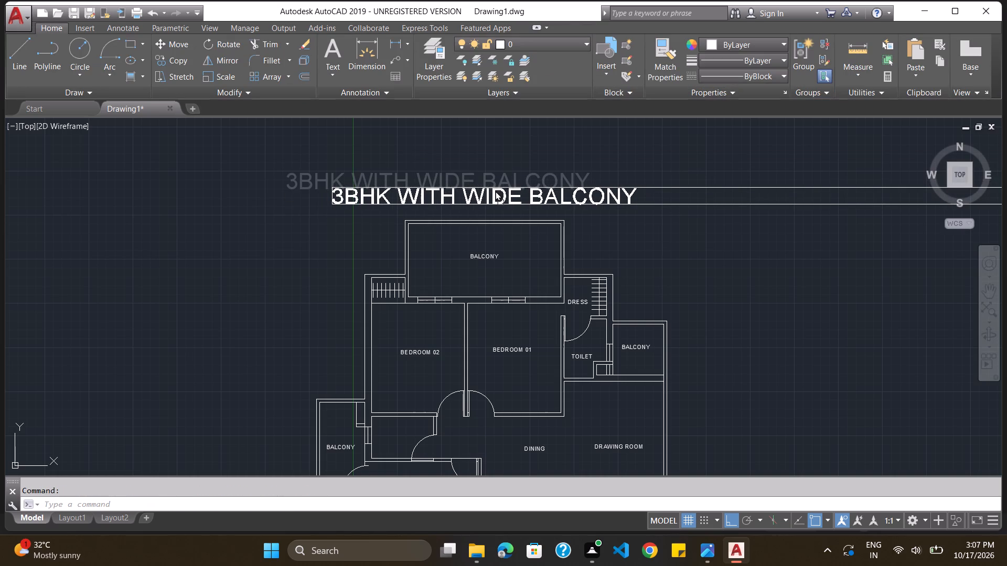
left_click_drag(495, 191, 498, 191)
left_click_drag(495, 191, 490, 191)
left_click_drag(490, 191, 483, 198)
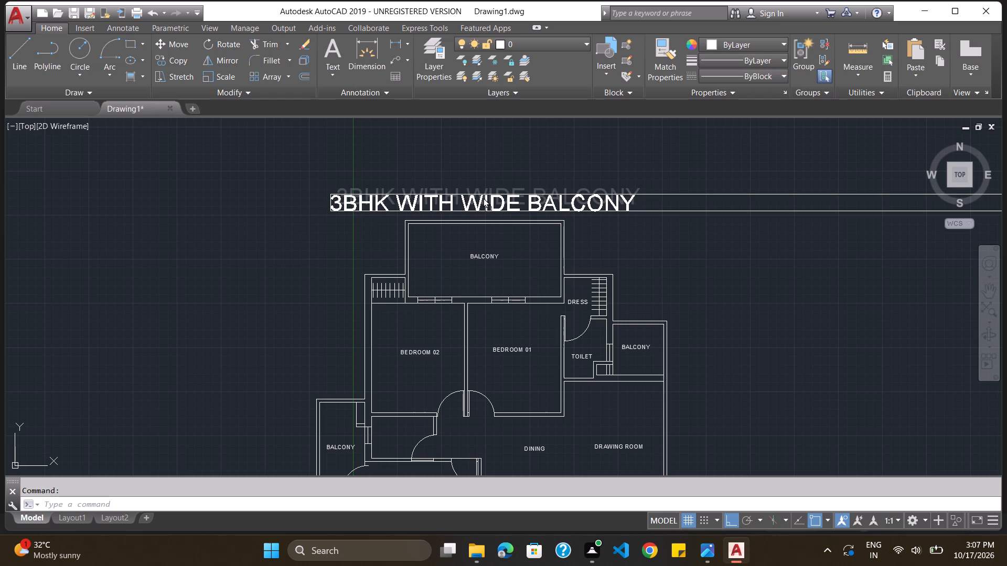
left_click_drag(483, 198, 480, 197)
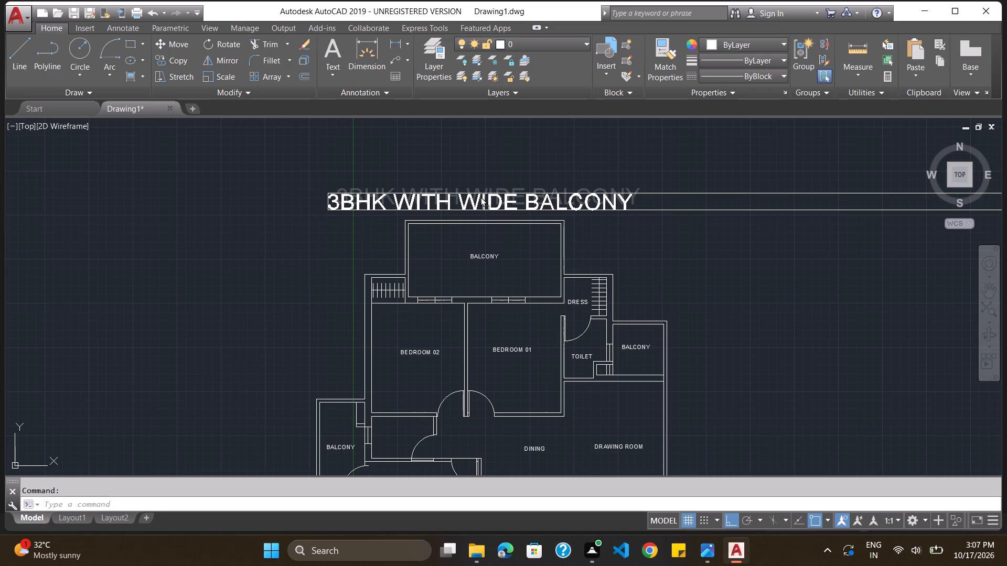
left_click_drag(480, 197, 484, 197)
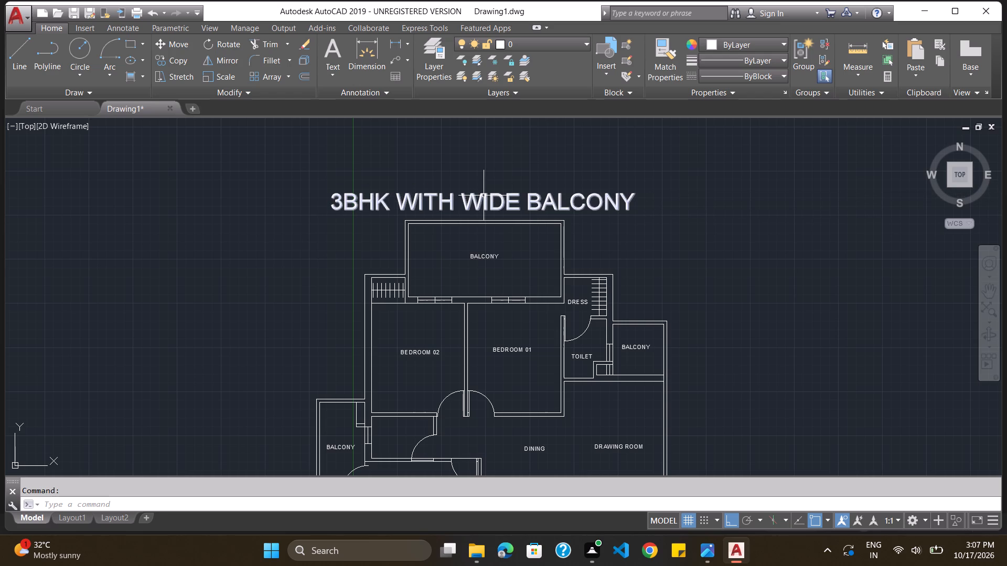
Nudge the "3BHK WITH WIDE BALCONY" title slightly upward to widen its gap above the top balcony wall.
scroll(482, 194, "down", 2)
scroll(483, 280, "up", 1)
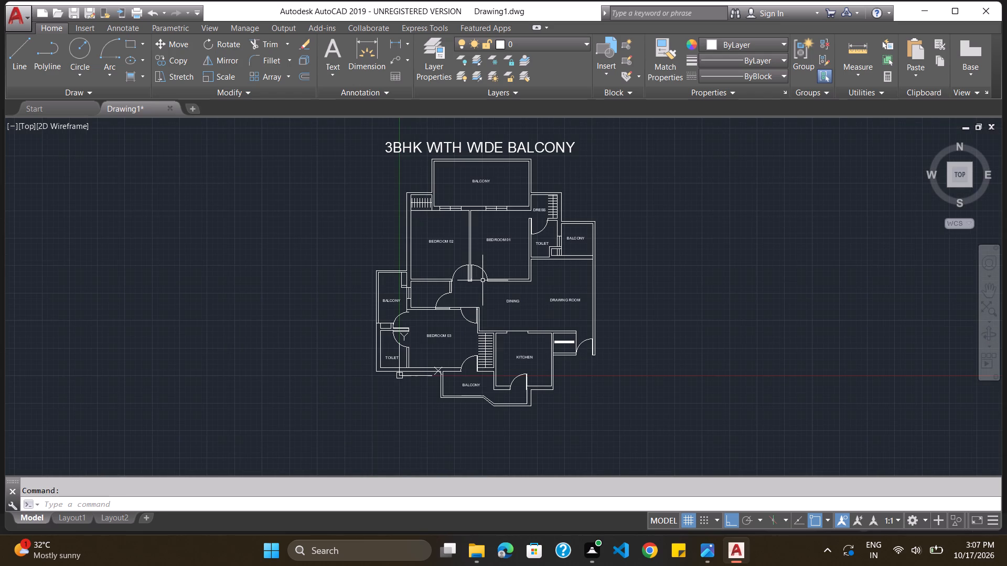
scroll(486, 139, "up", 1)
scroll(486, 140, "down", 1)
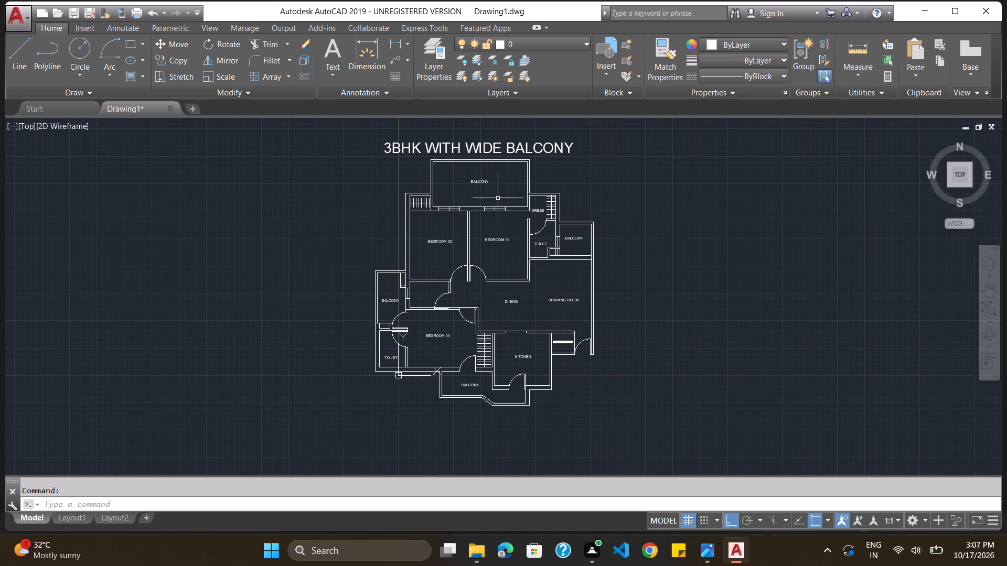
scroll(498, 200, "up", 1)
scroll(498, 200, "down", 1)
scroll(495, 141, "up", 1)
scroll(495, 143, "down", 1)
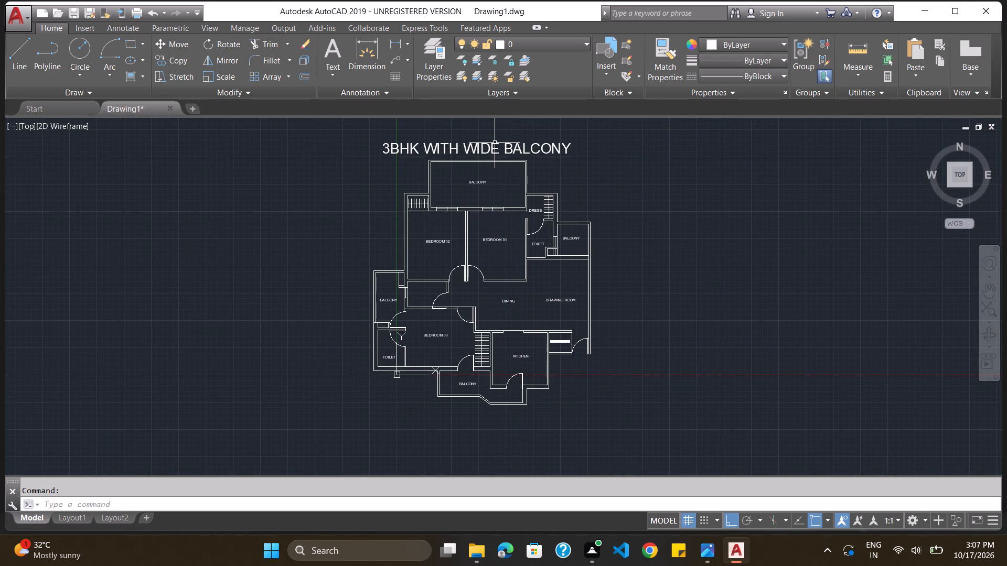
left_click(493, 149)
left_click(487, 152)
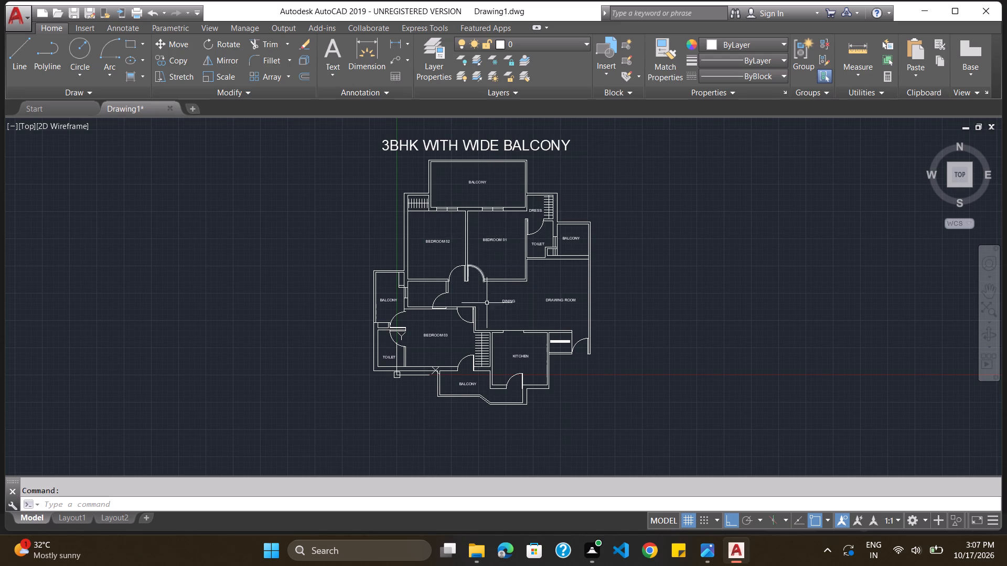
Examine the title's size and placement against the whole apartment plan.
scroll(488, 307, "down", 2)
scroll(486, 247, "up", 4)
scroll(363, 236, "down", 1)
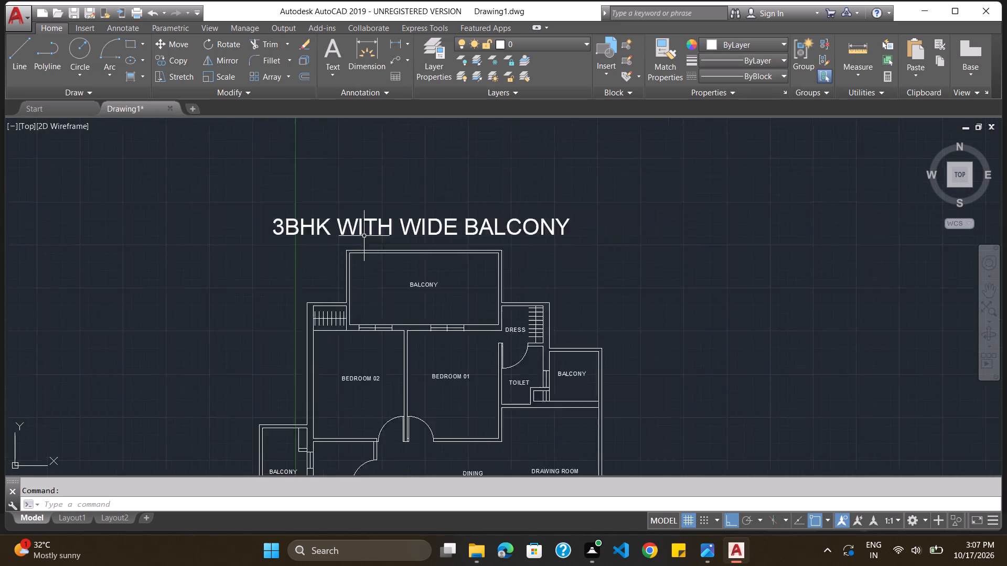
scroll(364, 236, "down", 4)
scroll(366, 308, "up", 1)
scroll(275, 198, "up", 1)
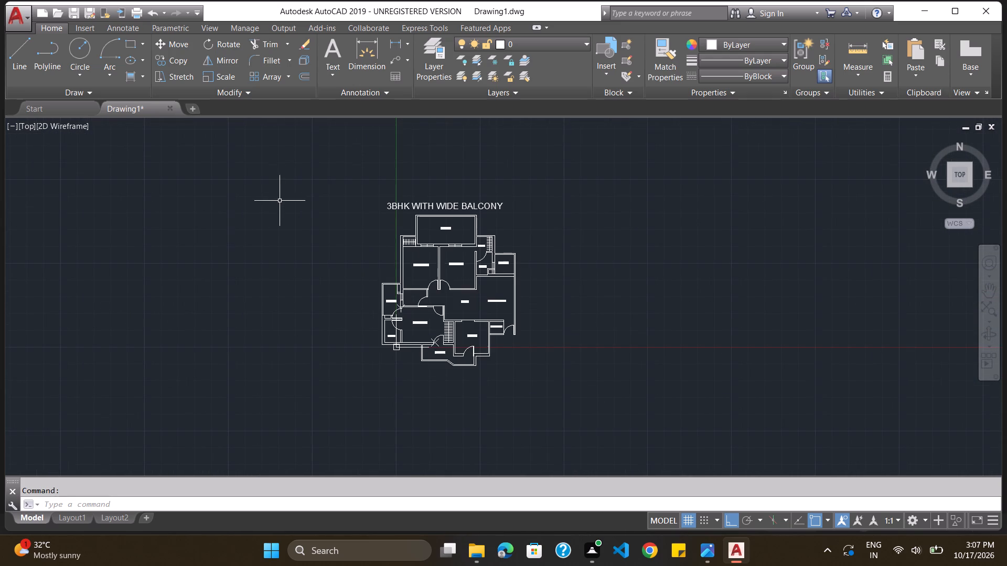
scroll(292, 220, "up", 1)
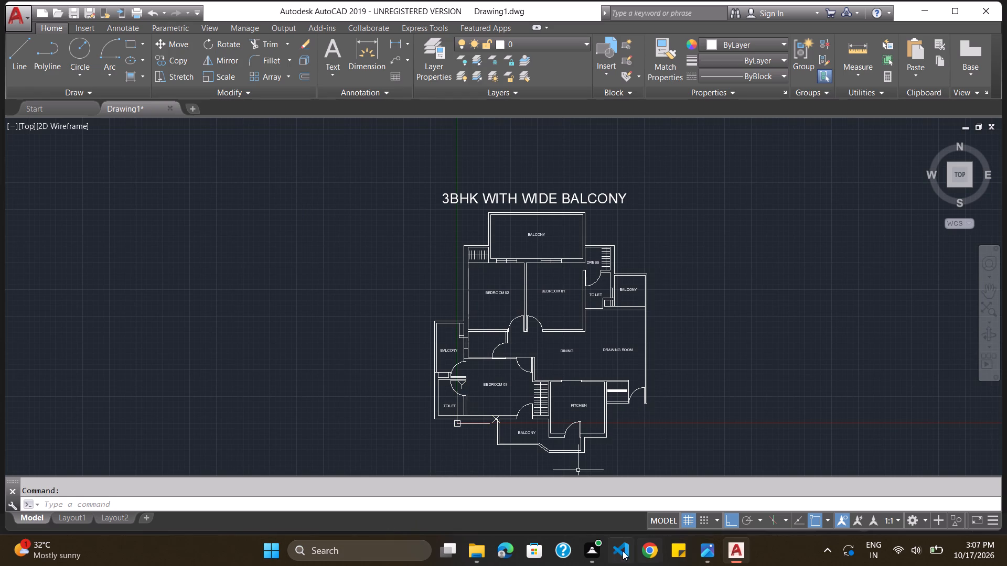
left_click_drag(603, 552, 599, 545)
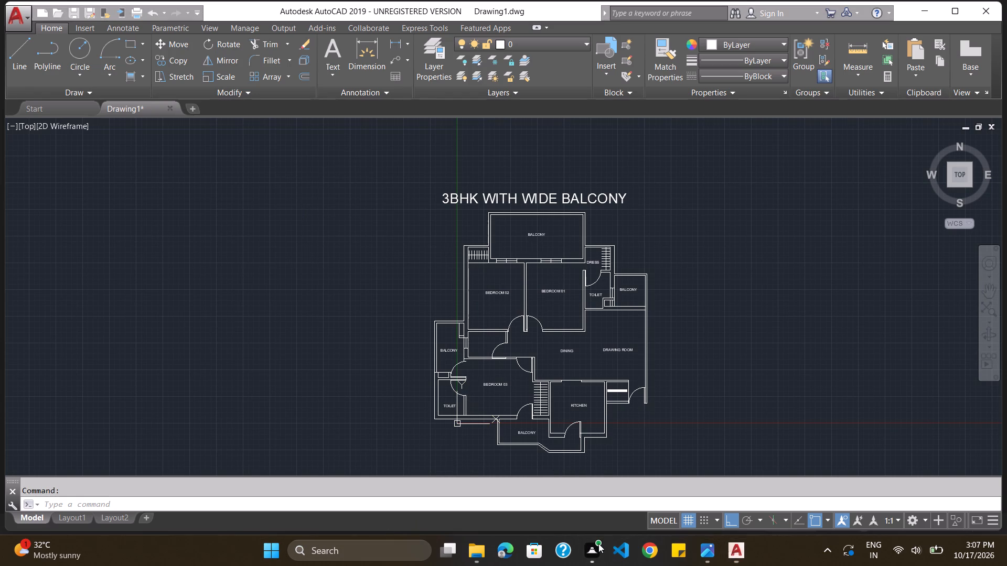
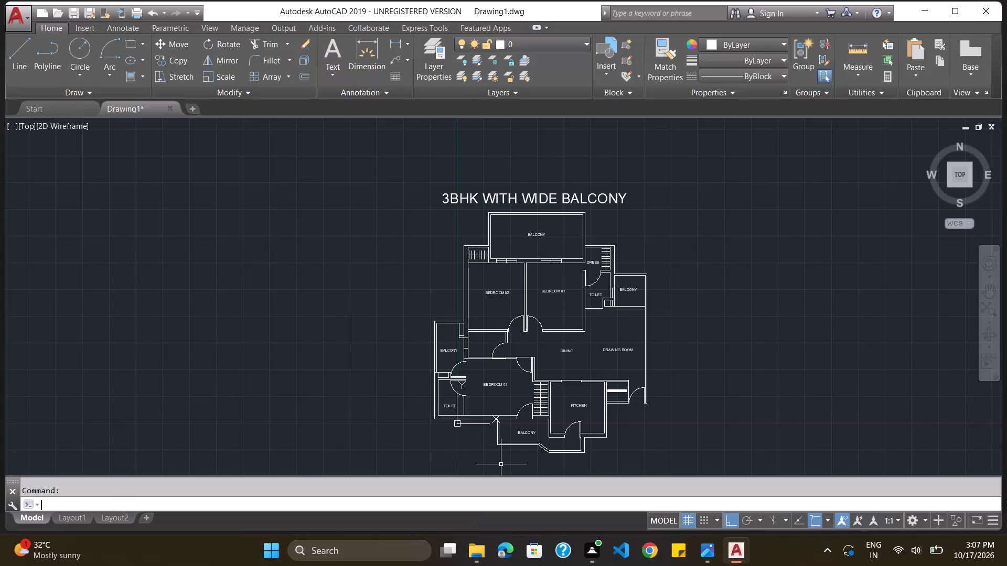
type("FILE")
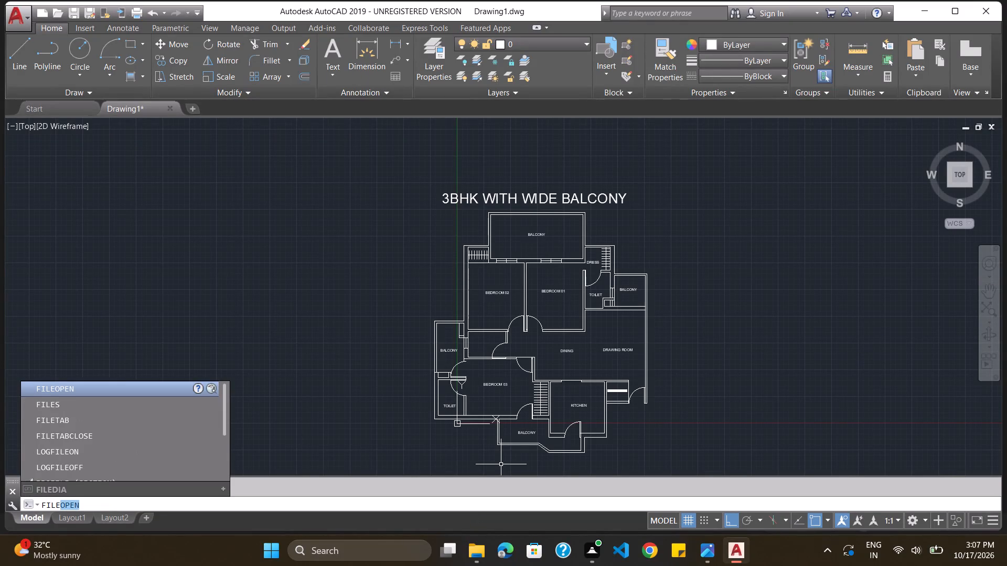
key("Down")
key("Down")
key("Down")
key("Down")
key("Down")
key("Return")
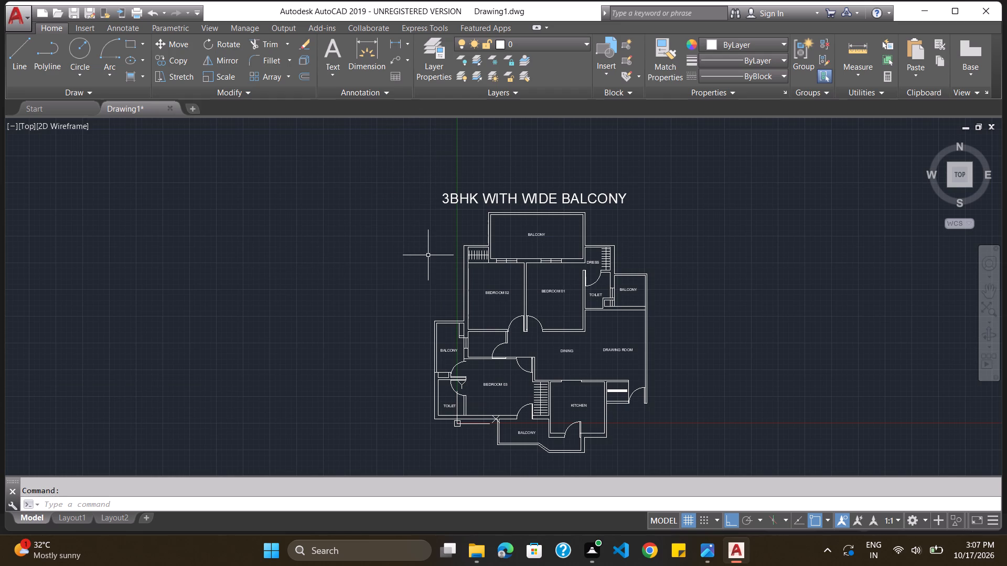
Start saving the drawing and browse the Desktop and its nani folder for a save location.
key("ctrl+s")
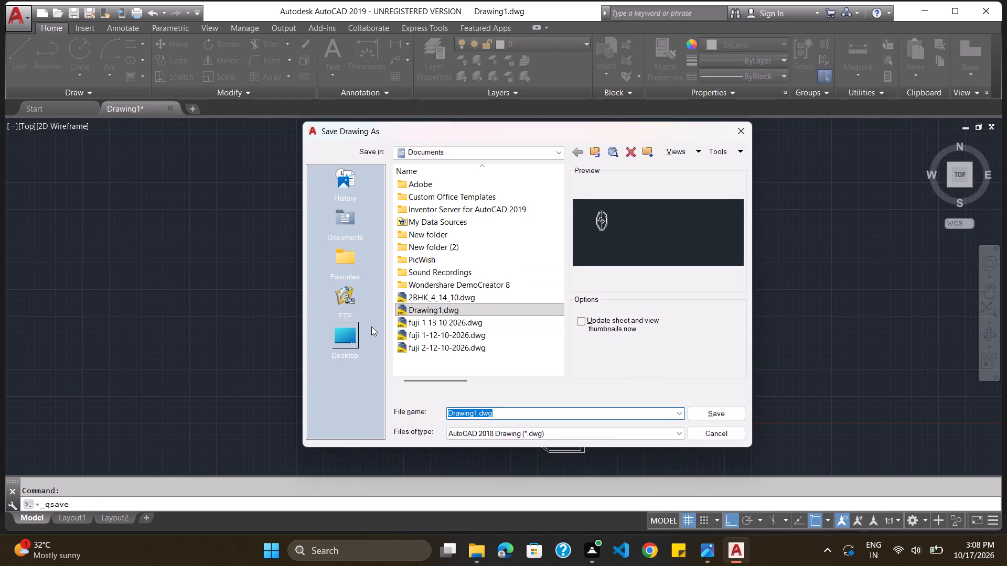
left_click(333, 335)
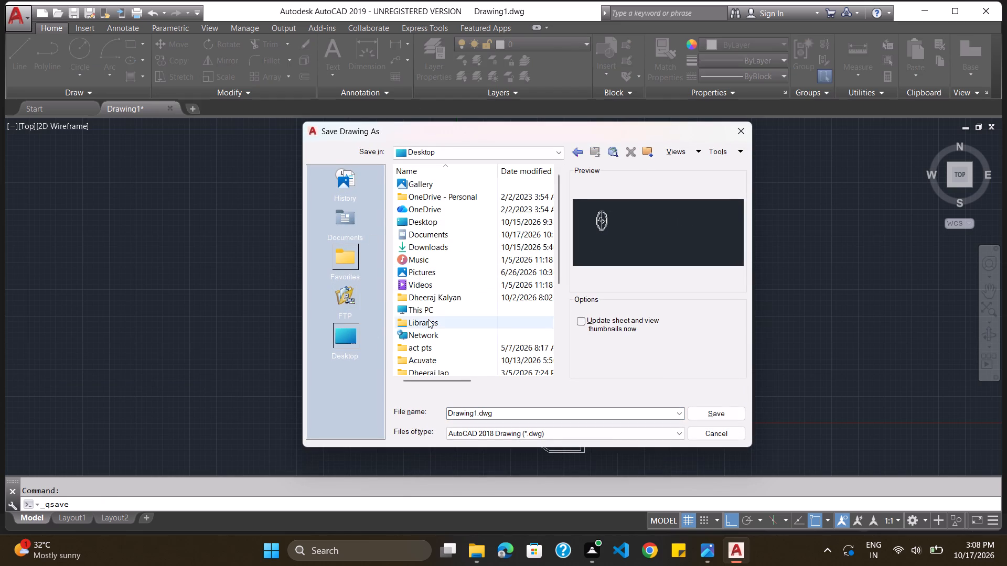
scroll(428, 319, "down", 3)
double_click(424, 299)
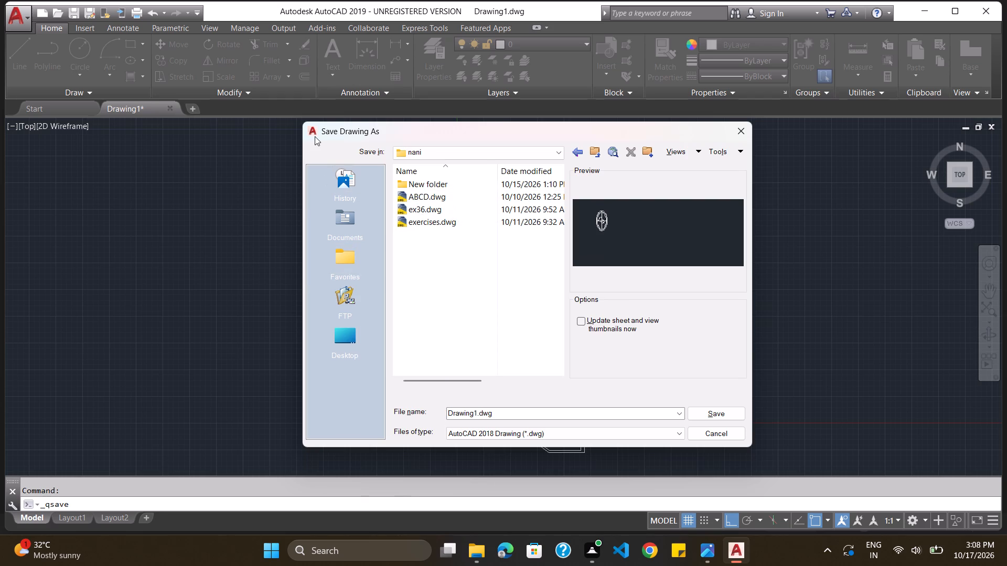
key("BackSpace")
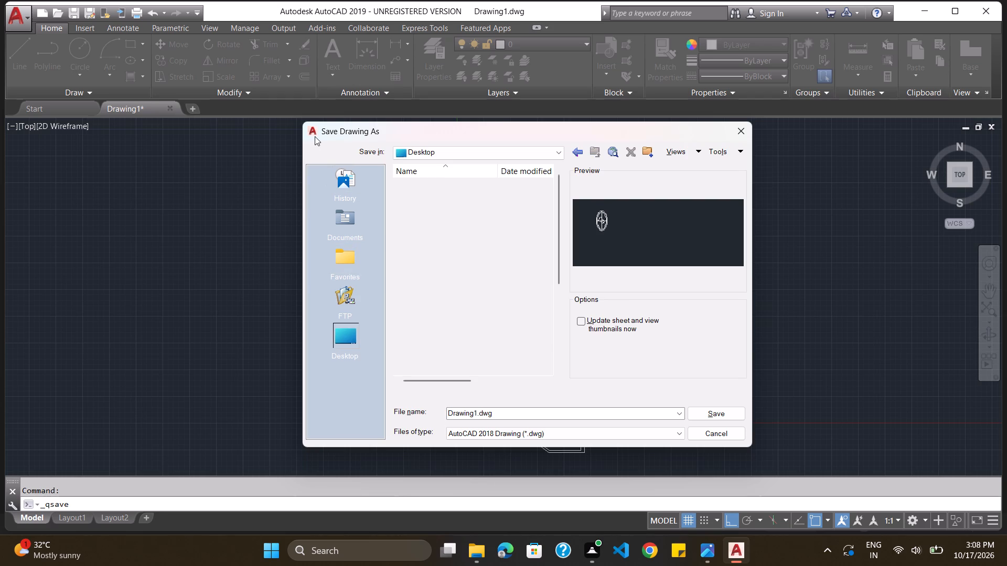
scroll(427, 237, "up", 3)
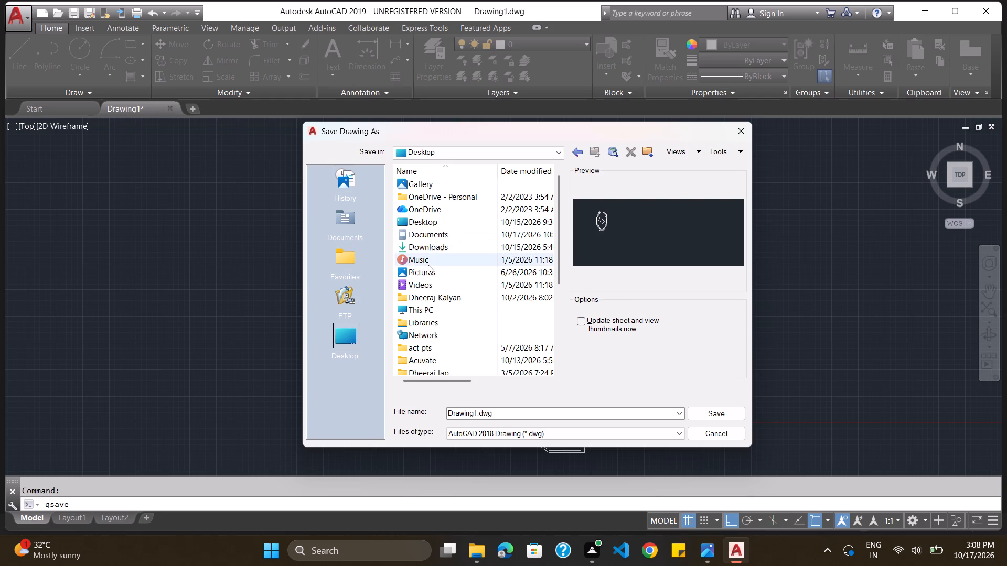
scroll(437, 323, "down", 3)
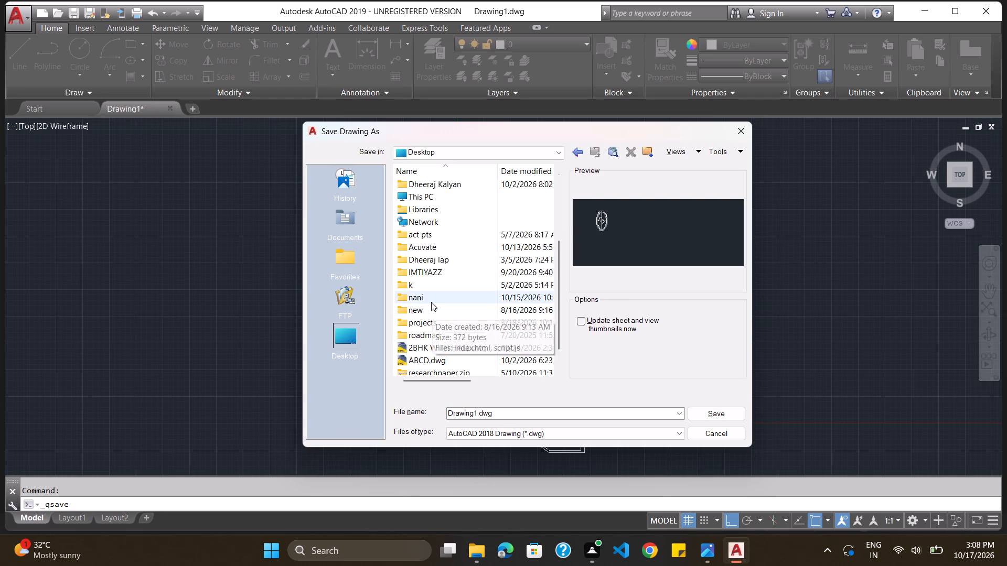
scroll(431, 302, "down", 4)
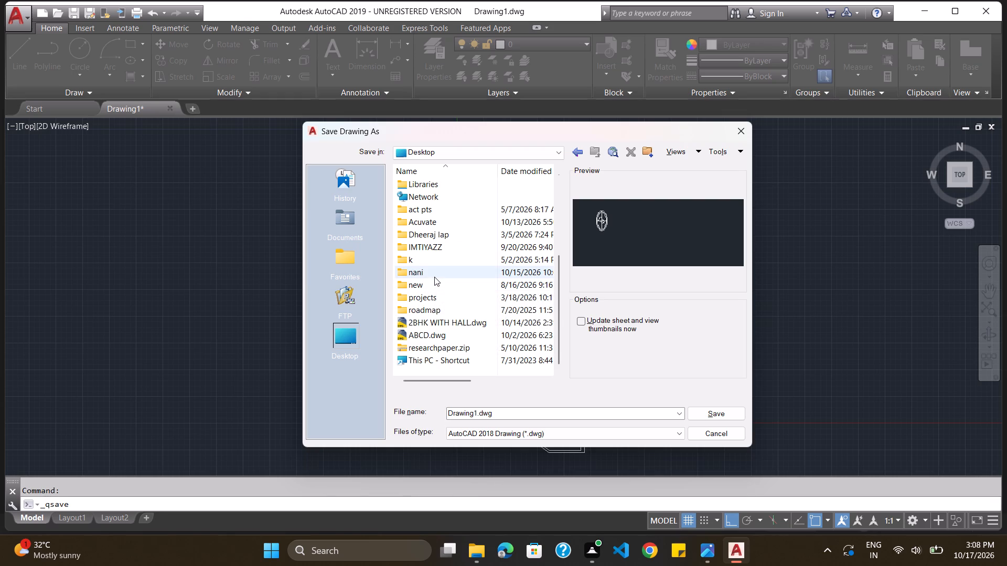
scroll(434, 277, "up", 5)
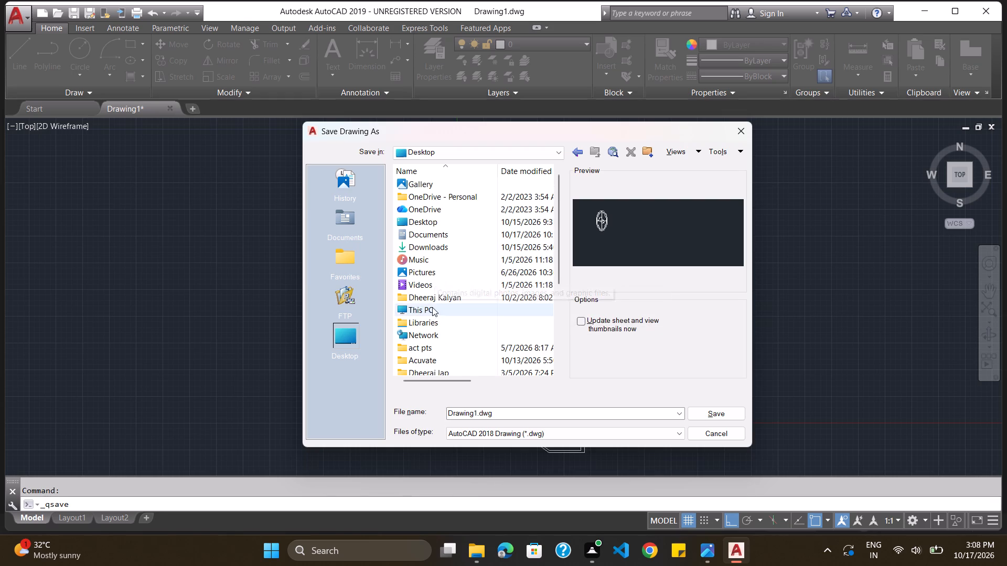
left_click(426, 224)
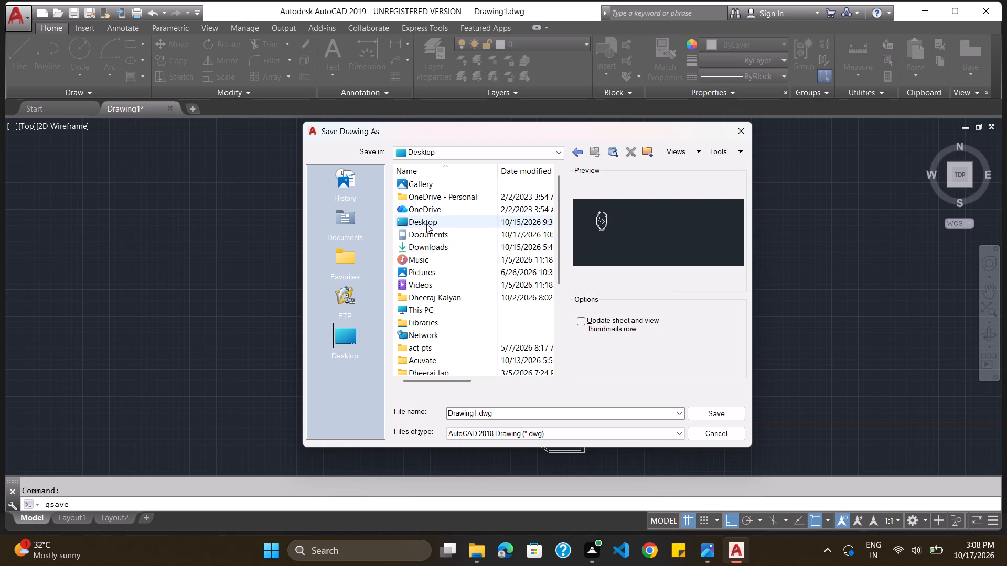
Set the save location to the INTERN folder inside the nani folder on drive D:.
double_click(433, 311)
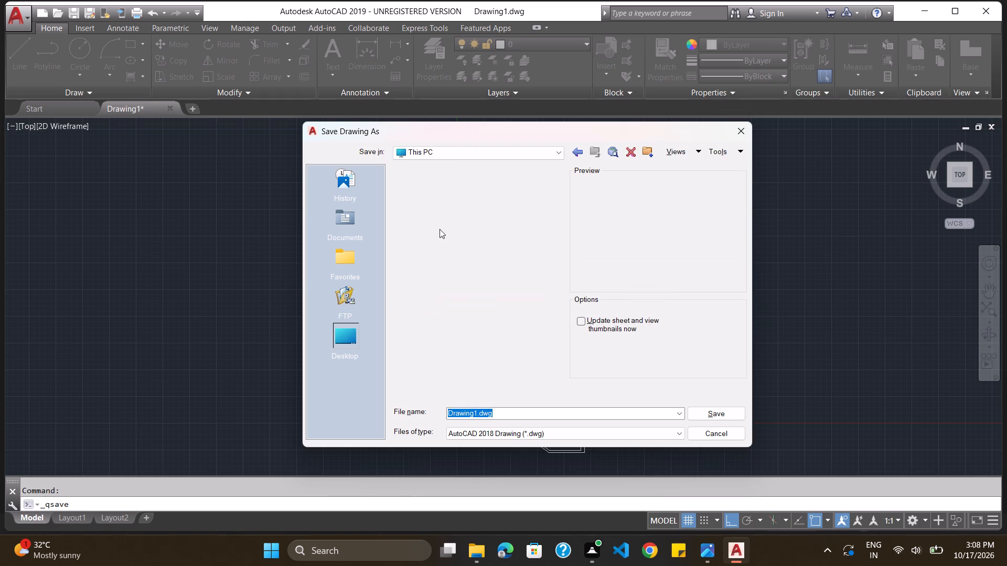
double_click(443, 214)
scroll(442, 235, "down", 2)
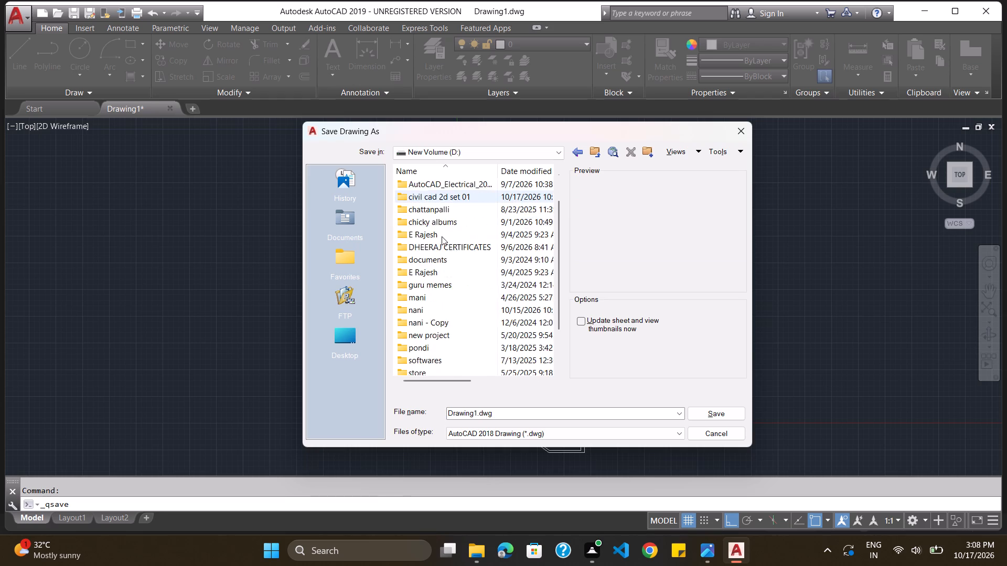
double_click(417, 282)
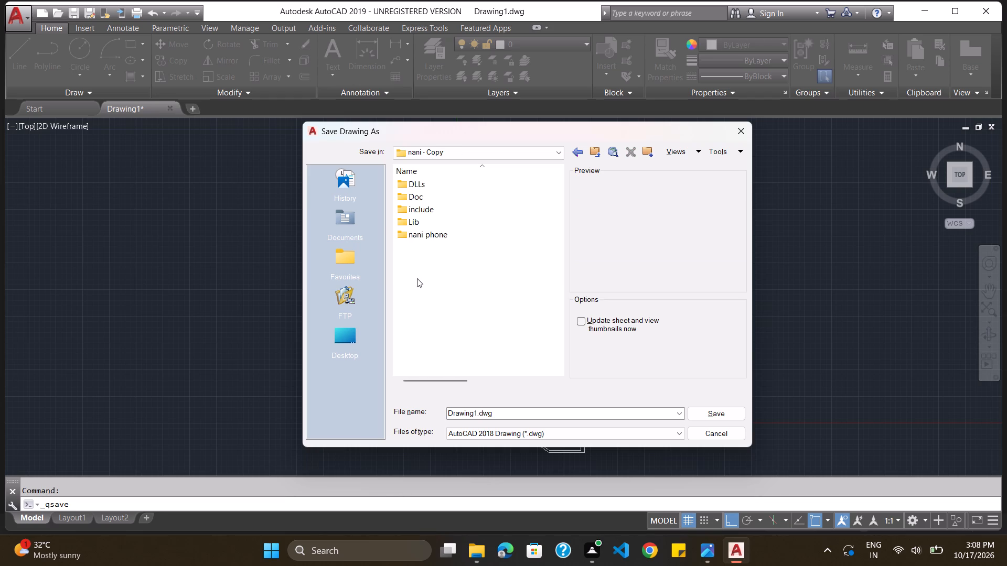
key("BackSpace")
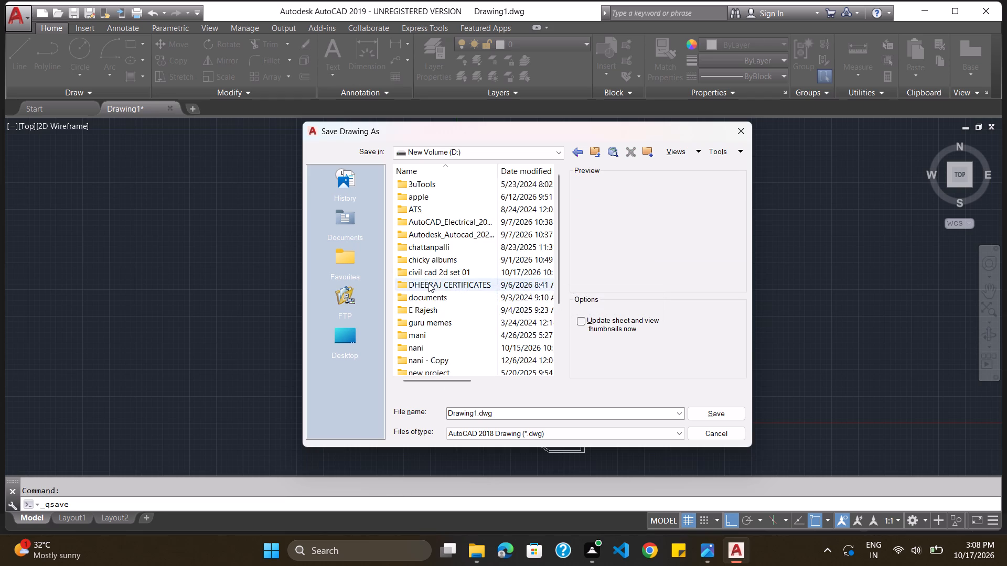
double_click(424, 344)
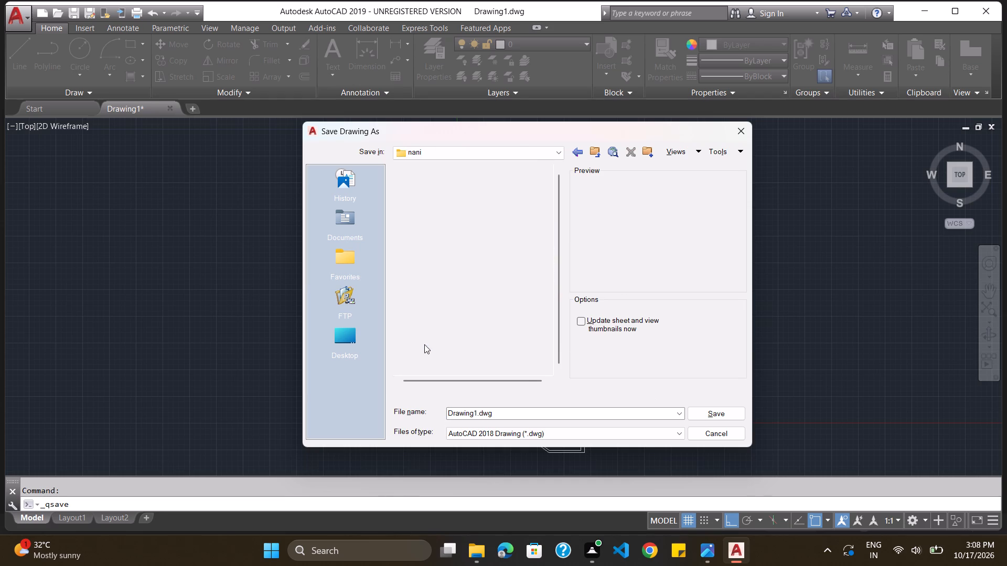
double_click(424, 233)
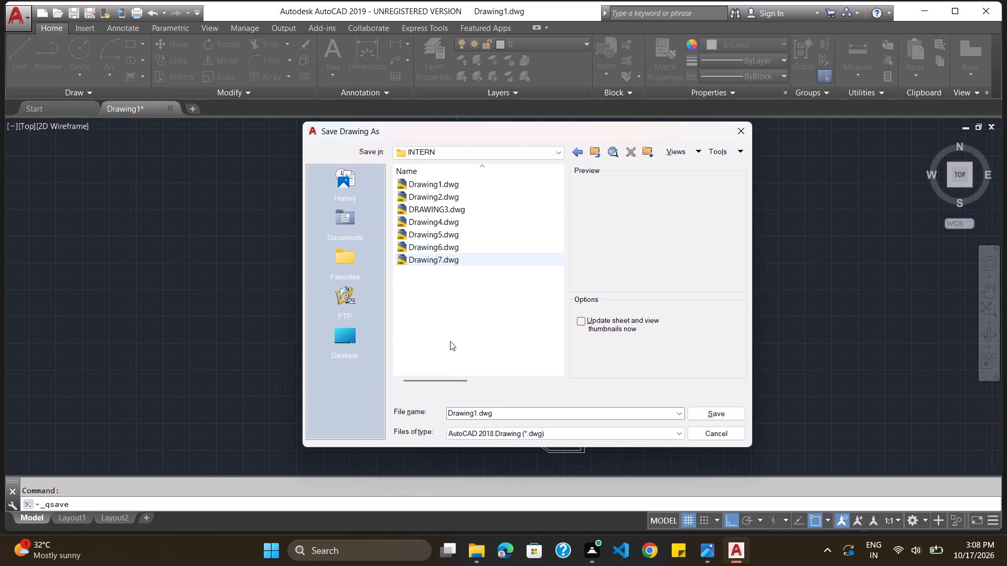
Name the drawing file Drawing8.dwg and save it in the INTERN folder.
left_click(475, 410)
left_click(475, 412)
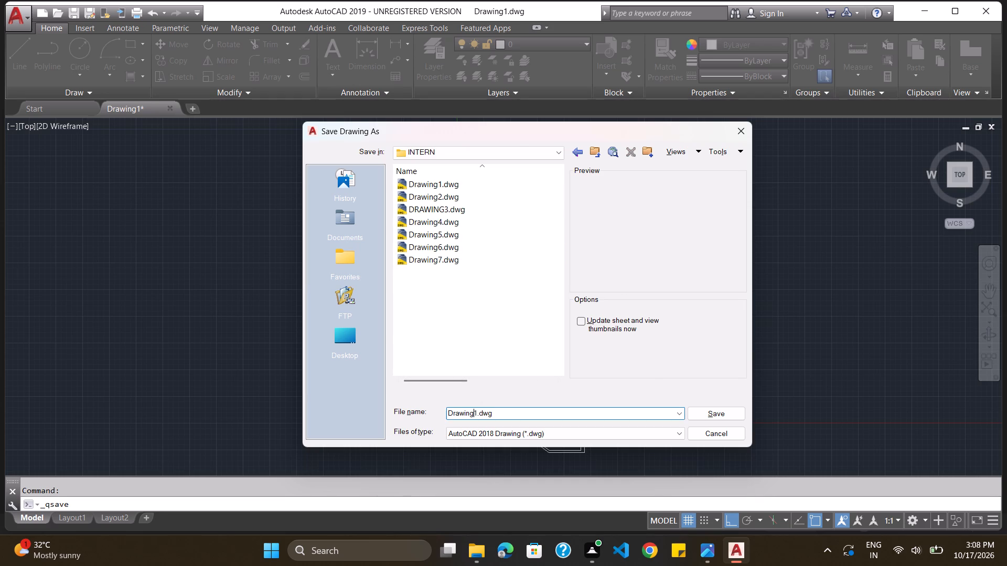
left_click(475, 411)
left_click(477, 412)
key("BackSpace")
key("8")
key("Return")
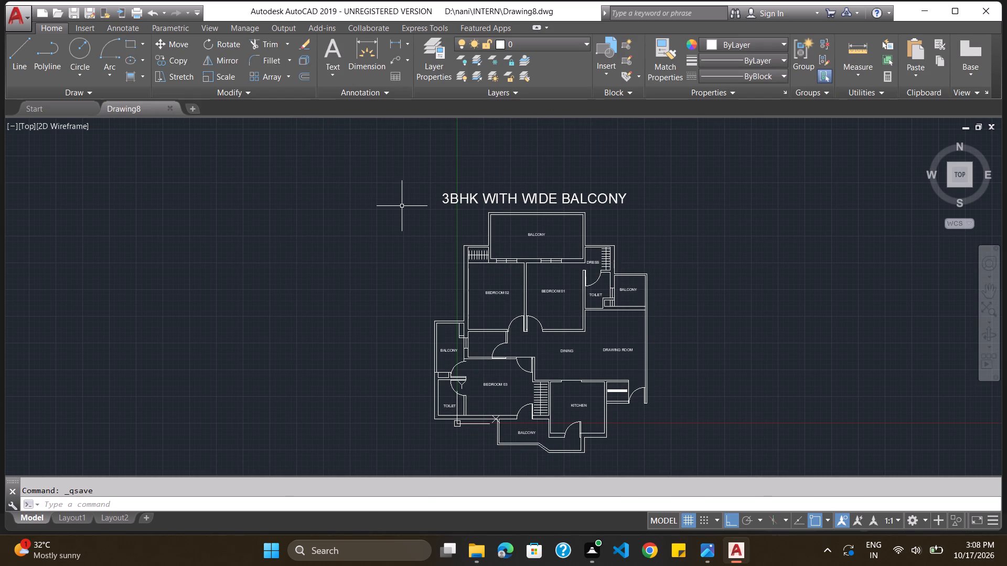
Start a plot of the drawing with Microsoft Print to PDF as the printer and A4 as the paper size.
key("ctrl+p")
left_click(385, 180)
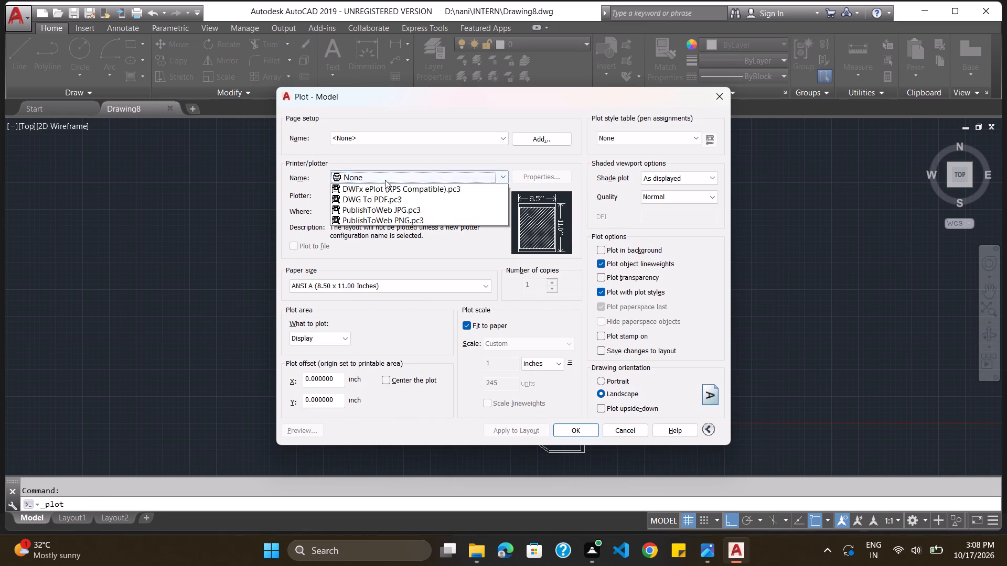
left_click(392, 210)
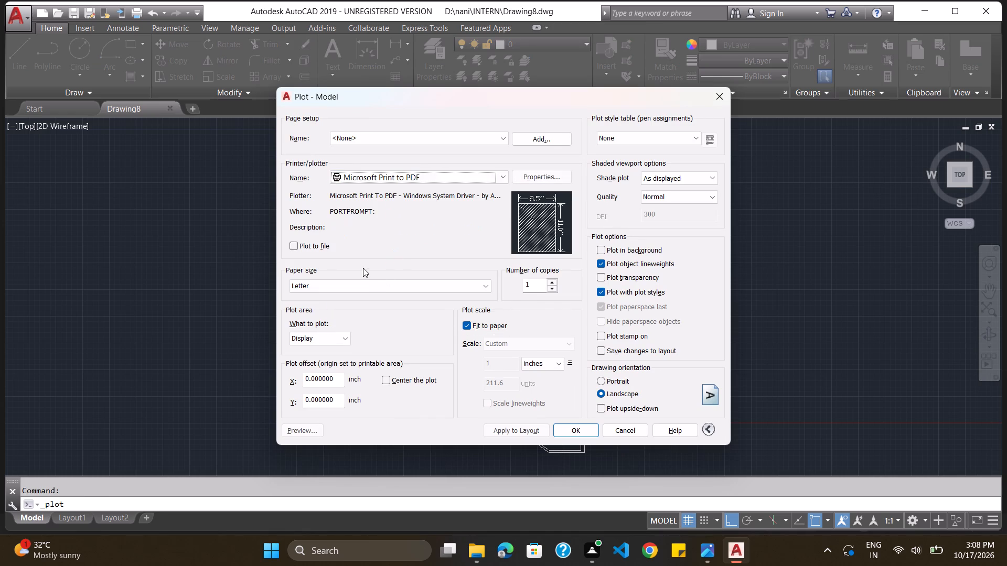
left_click(369, 287)
left_click(339, 494)
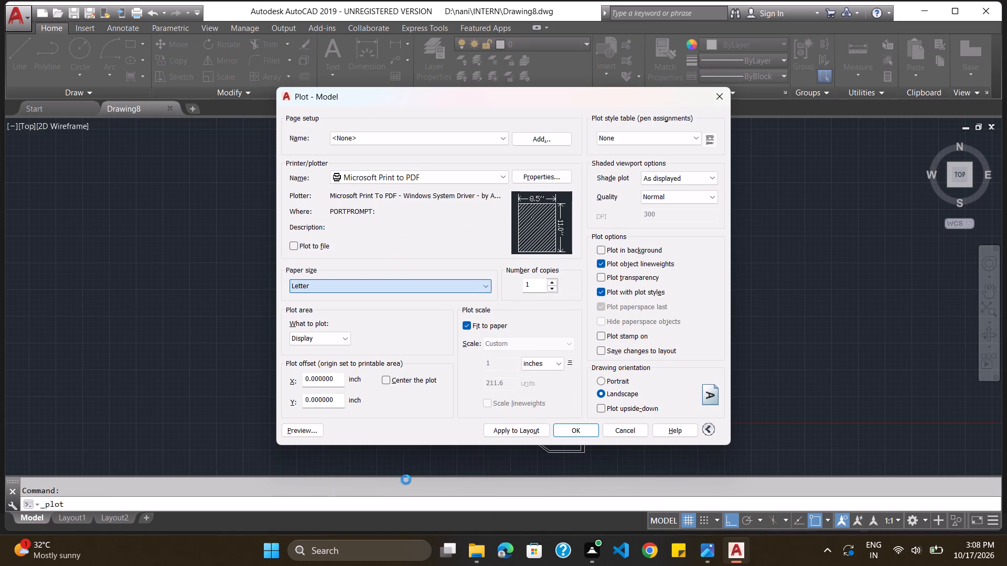
Set the plot area to a window enclosing the whole apartment plan and its "3BHK WITH WIDE BALCONY" title.
left_click(336, 339)
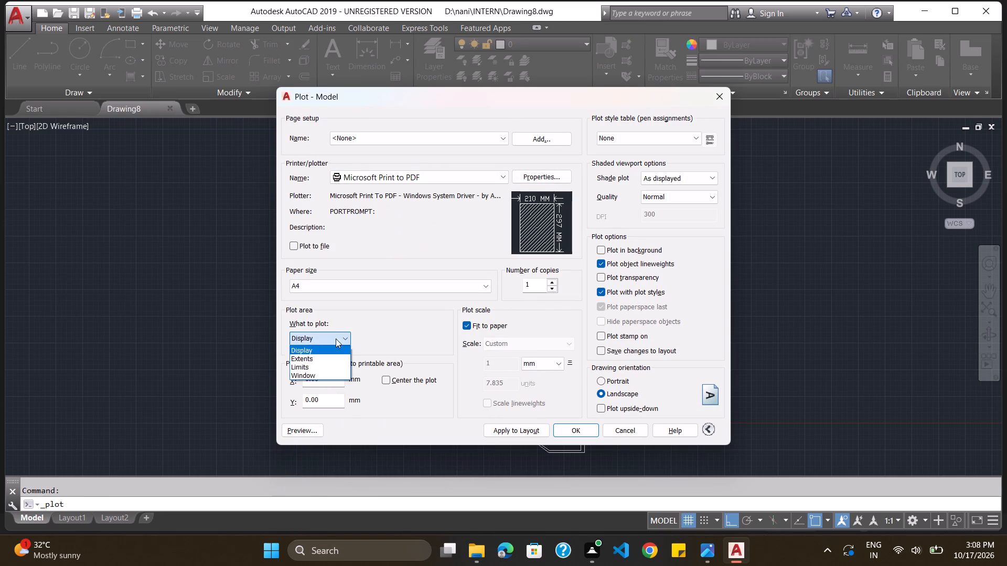
left_click(333, 378)
left_click_drag(367, 170, 444, 194)
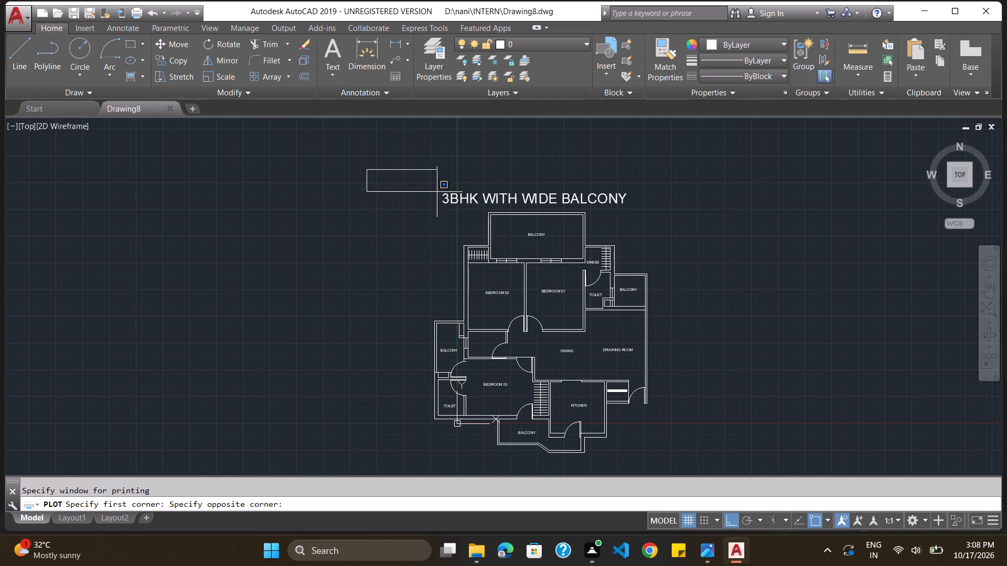
left_click_drag(444, 194, 680, 466)
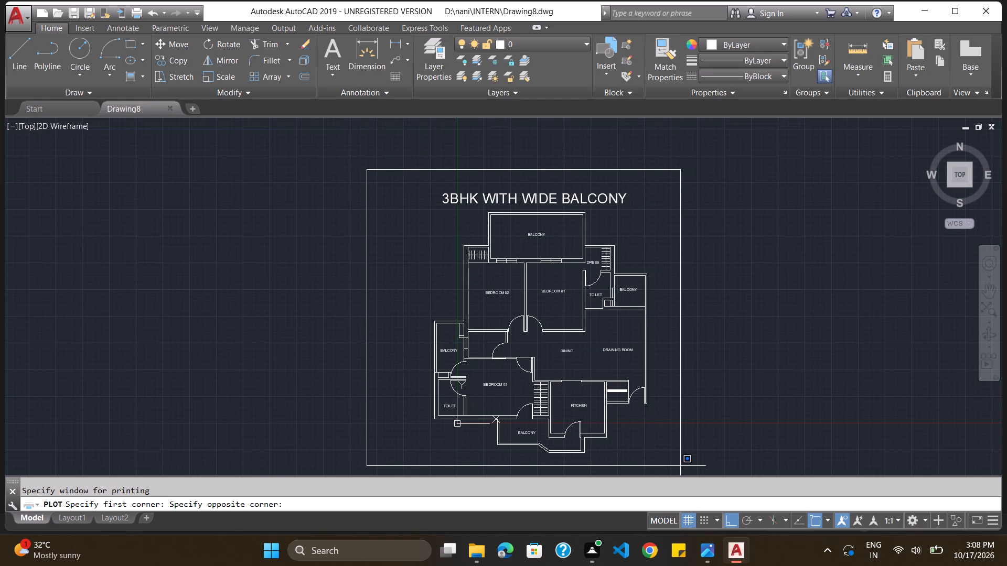
left_click_drag(680, 466, 680, 467)
left_click(680, 465)
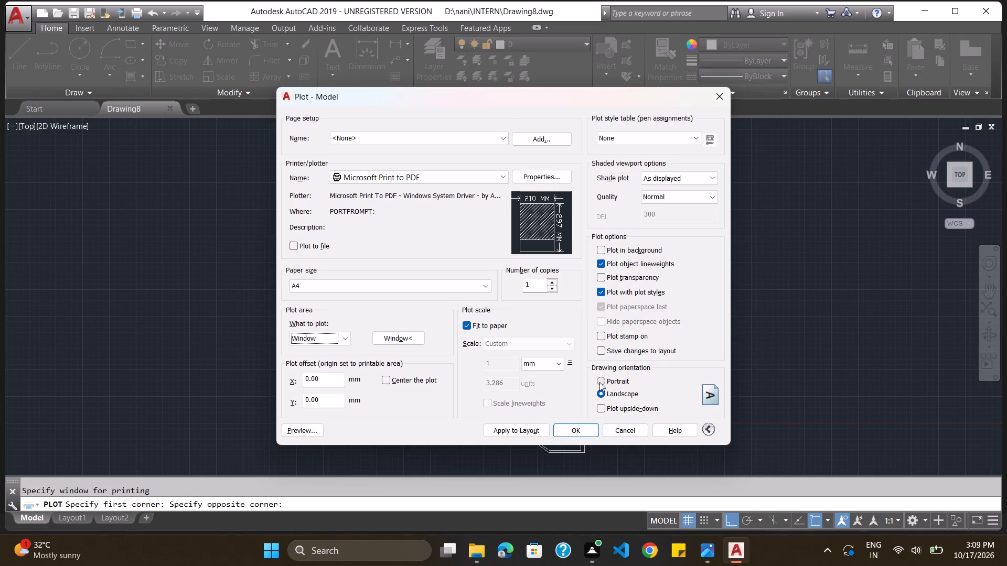
Preview the plot in landscape orientation to check how the plan sits on the A4 sheet.
left_click(304, 430)
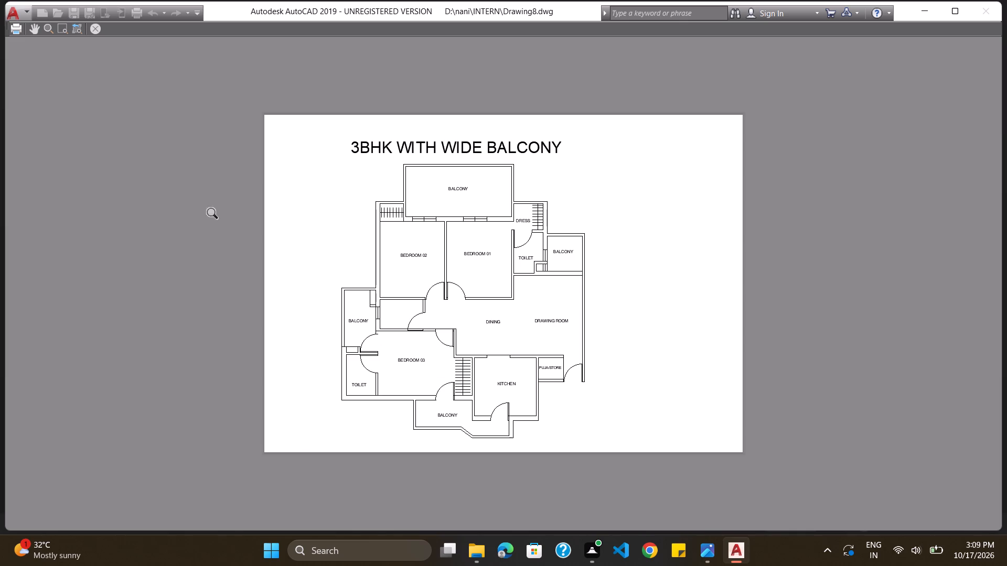
left_click(98, 30)
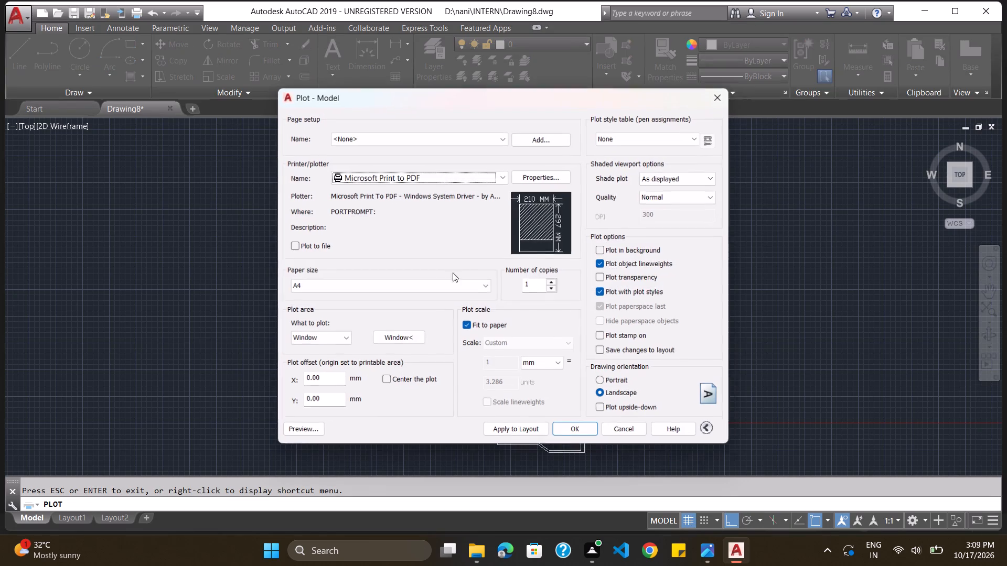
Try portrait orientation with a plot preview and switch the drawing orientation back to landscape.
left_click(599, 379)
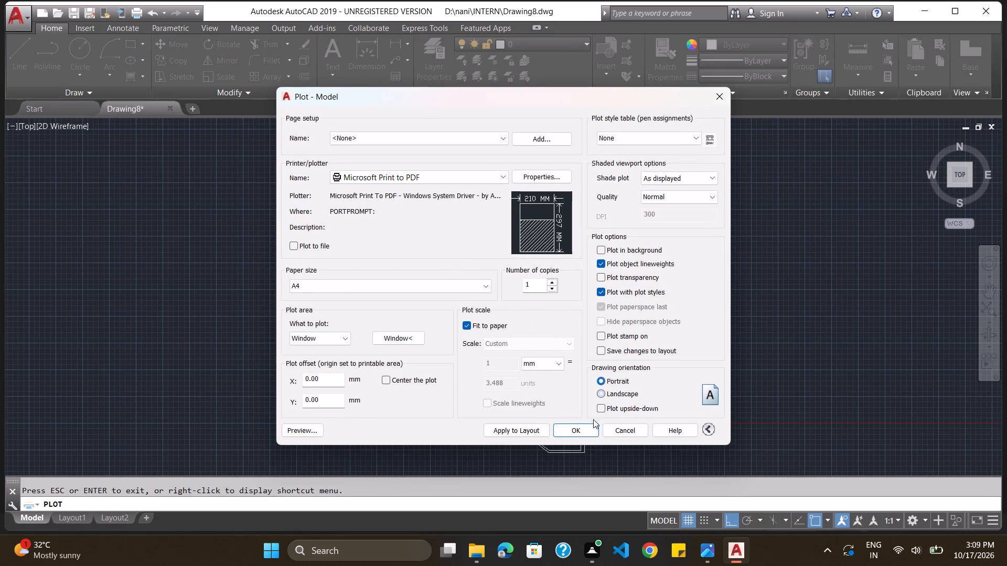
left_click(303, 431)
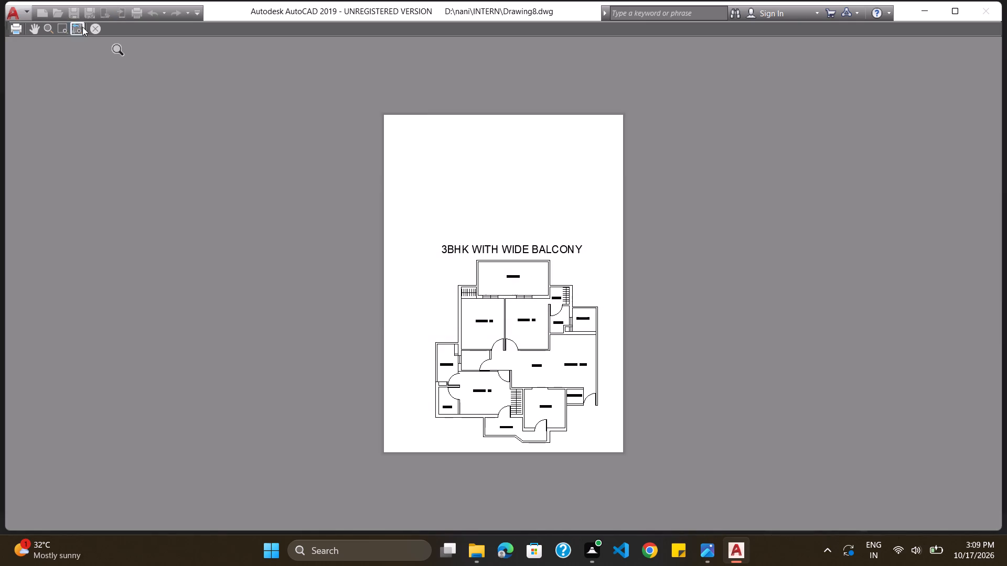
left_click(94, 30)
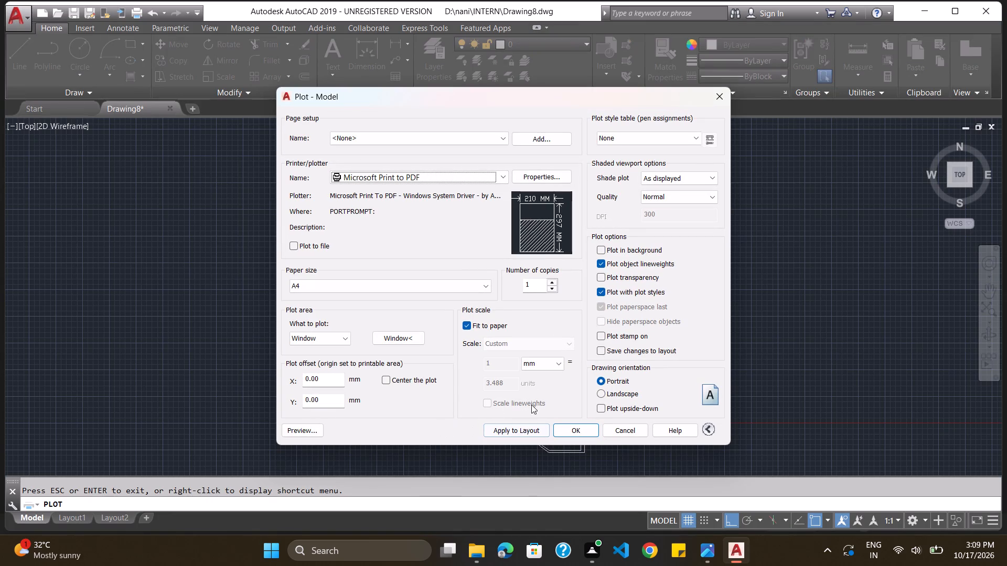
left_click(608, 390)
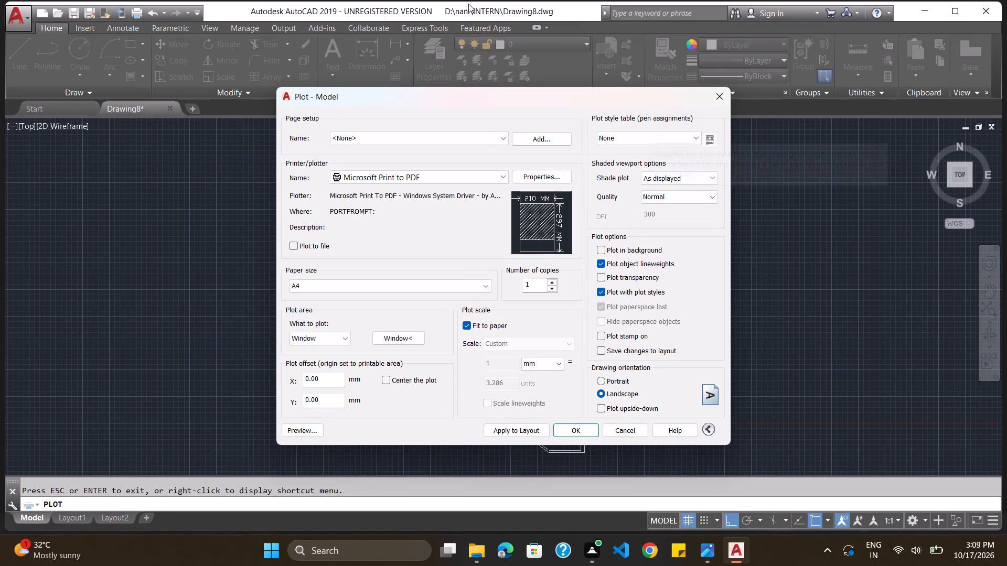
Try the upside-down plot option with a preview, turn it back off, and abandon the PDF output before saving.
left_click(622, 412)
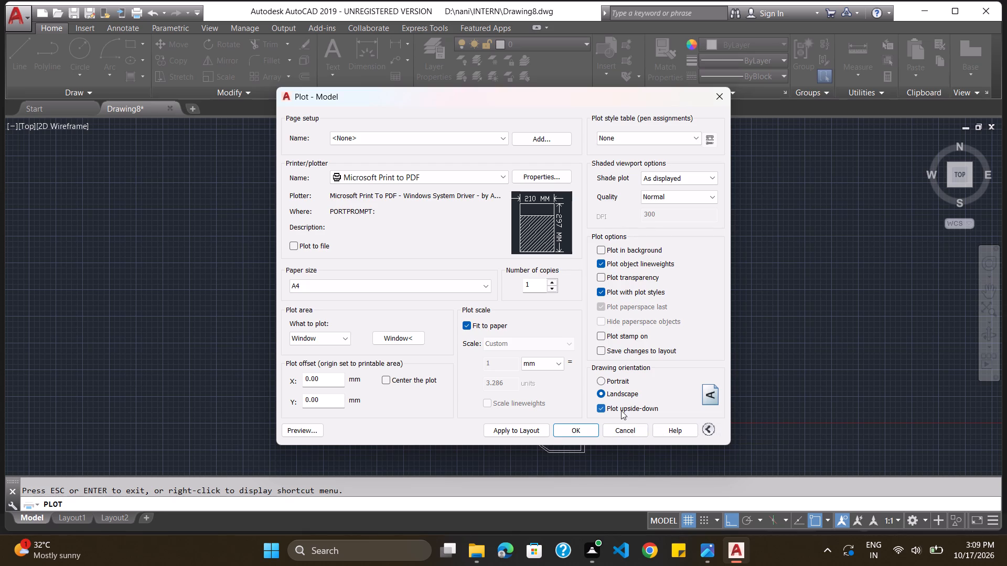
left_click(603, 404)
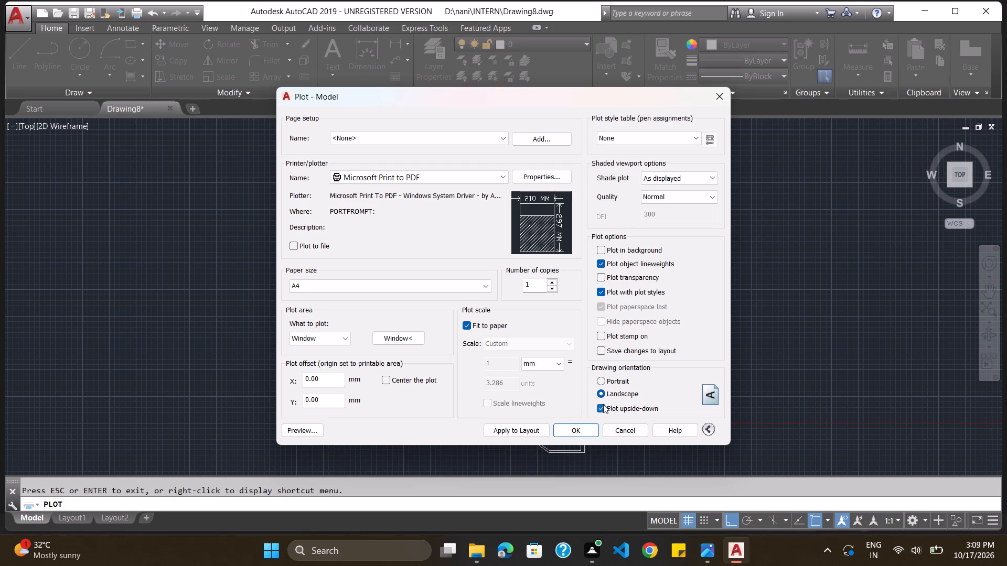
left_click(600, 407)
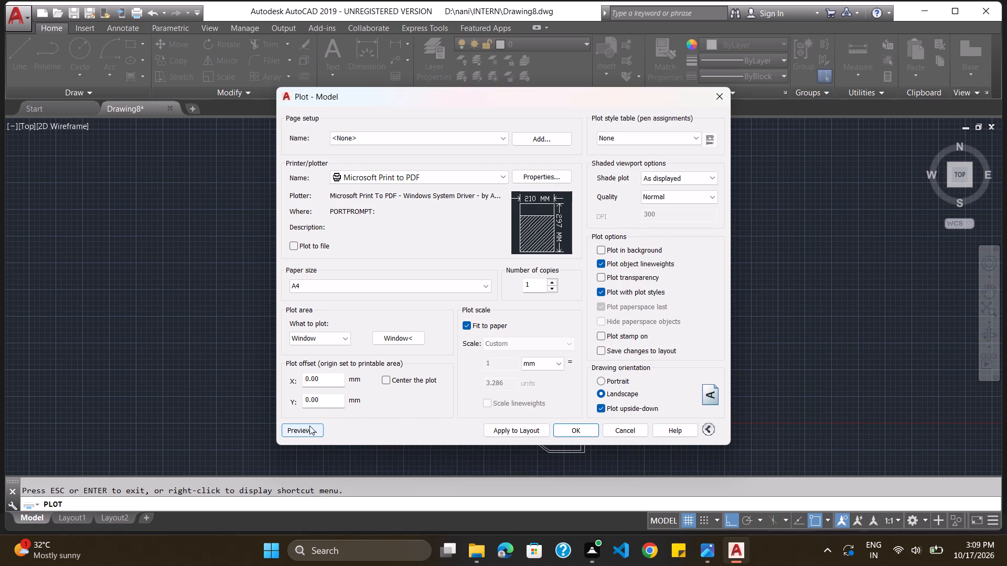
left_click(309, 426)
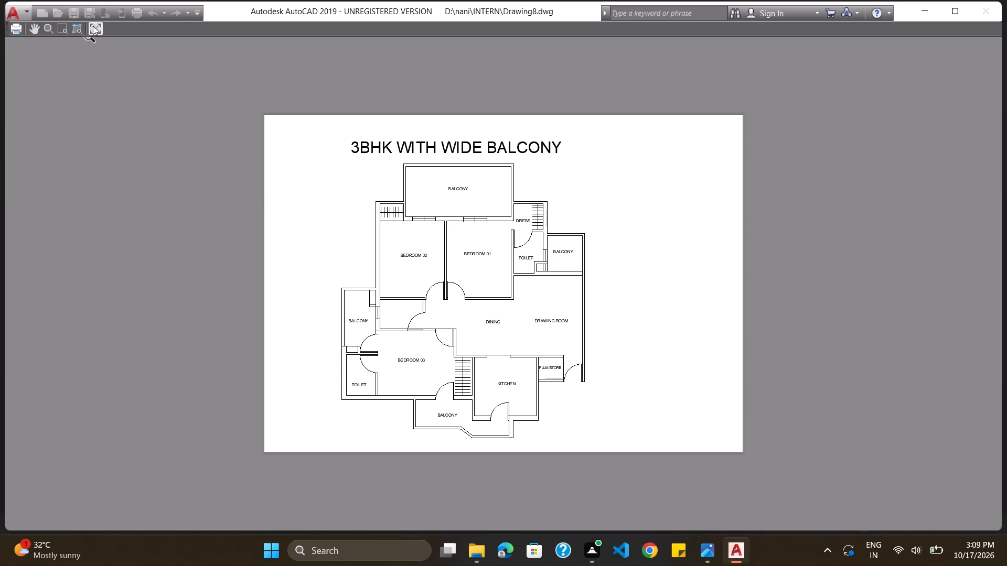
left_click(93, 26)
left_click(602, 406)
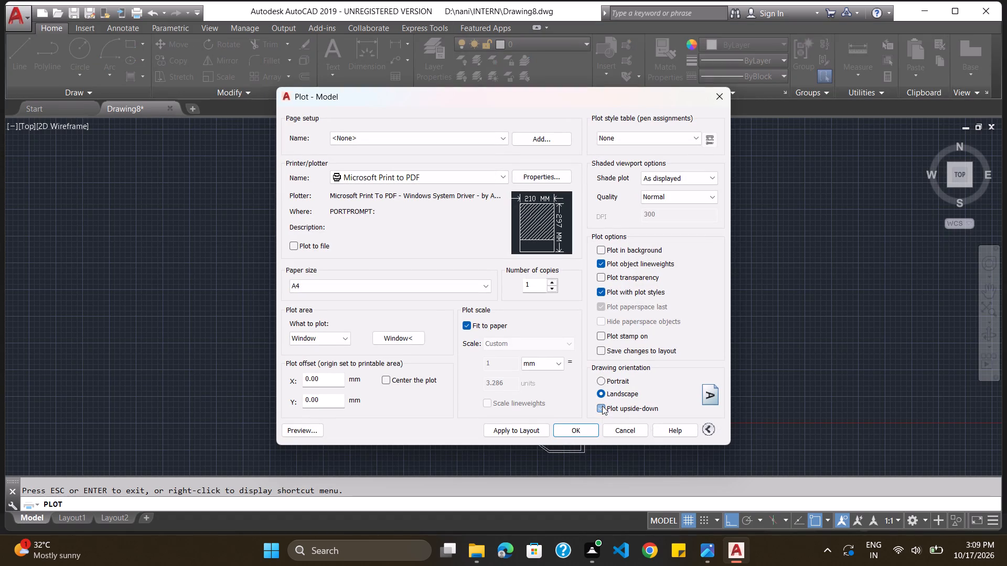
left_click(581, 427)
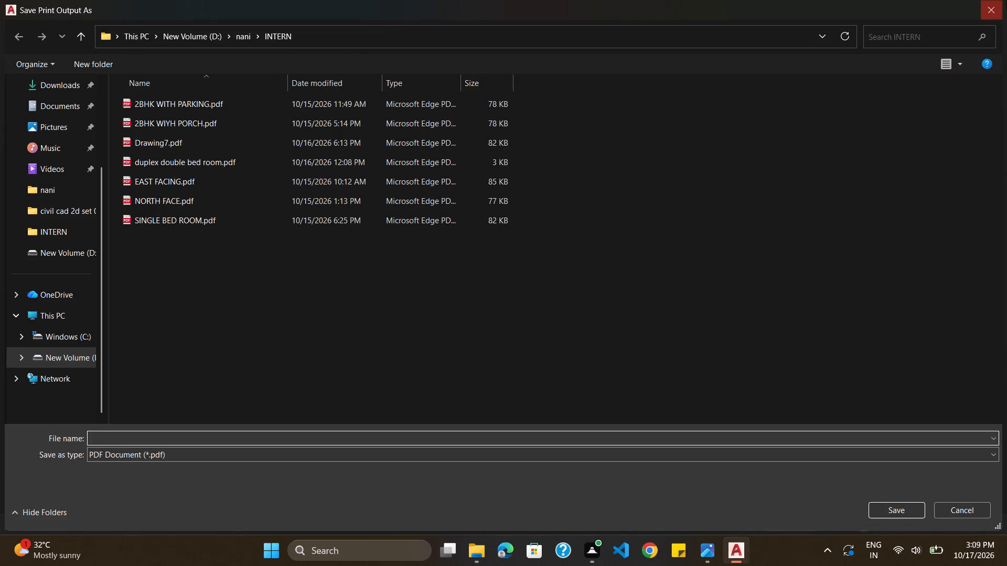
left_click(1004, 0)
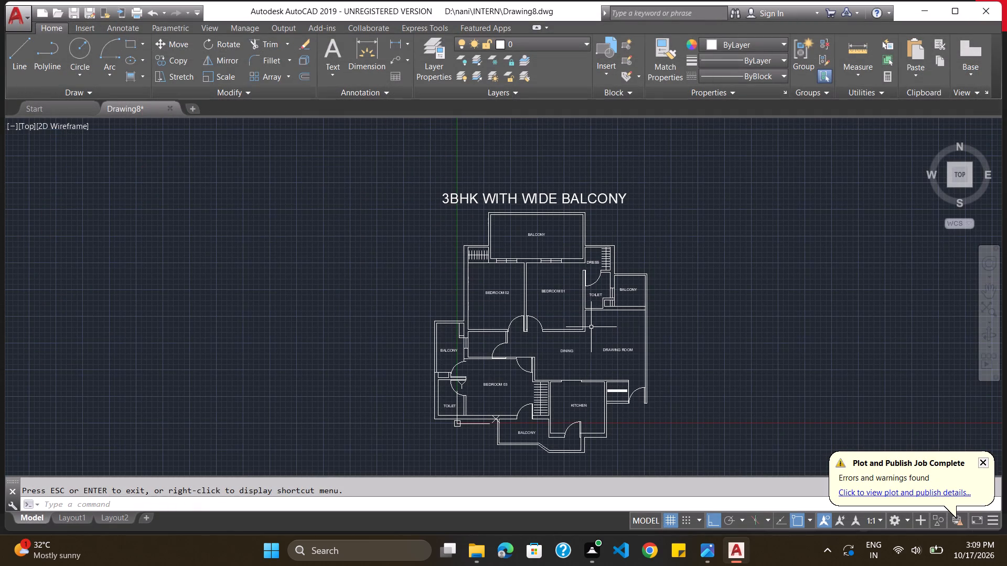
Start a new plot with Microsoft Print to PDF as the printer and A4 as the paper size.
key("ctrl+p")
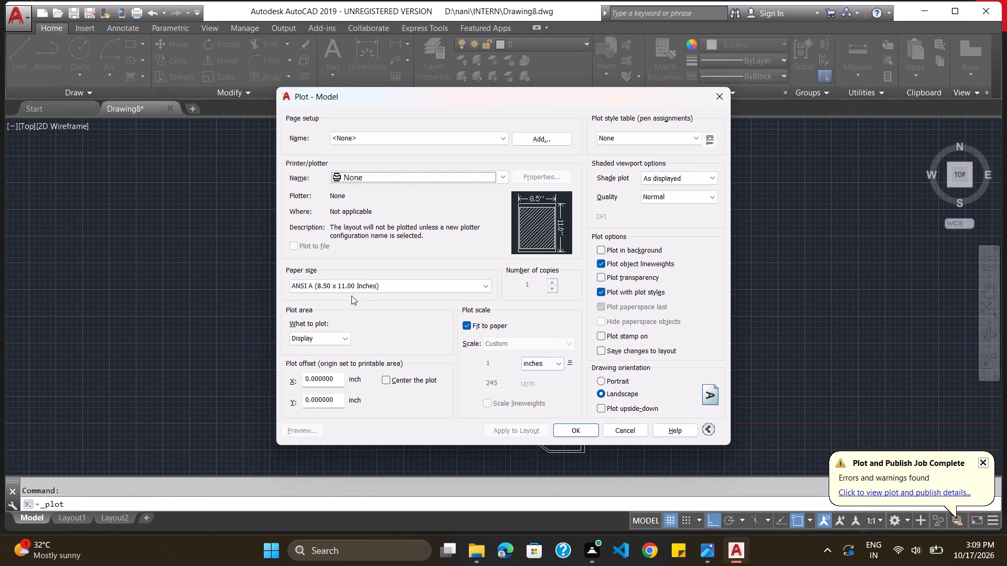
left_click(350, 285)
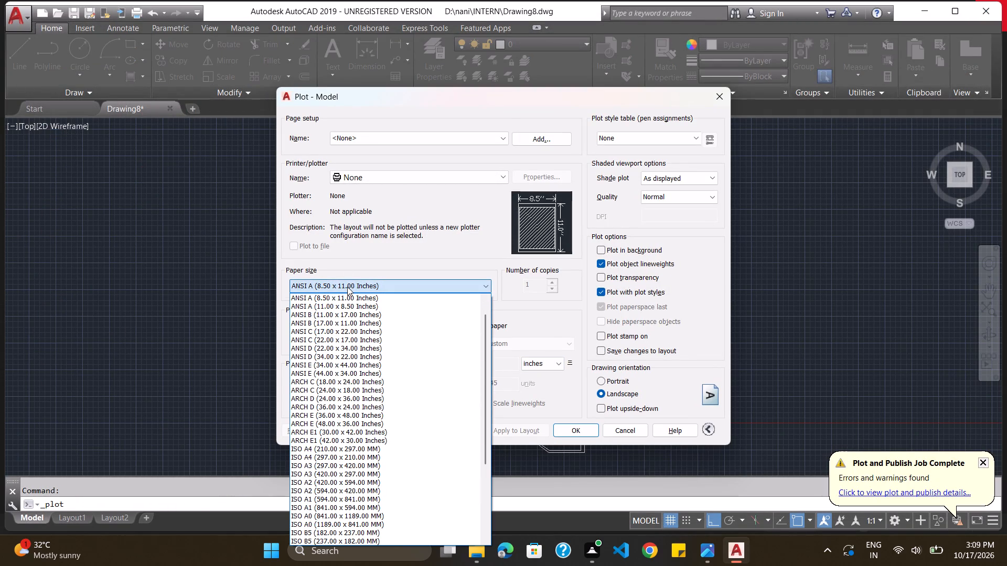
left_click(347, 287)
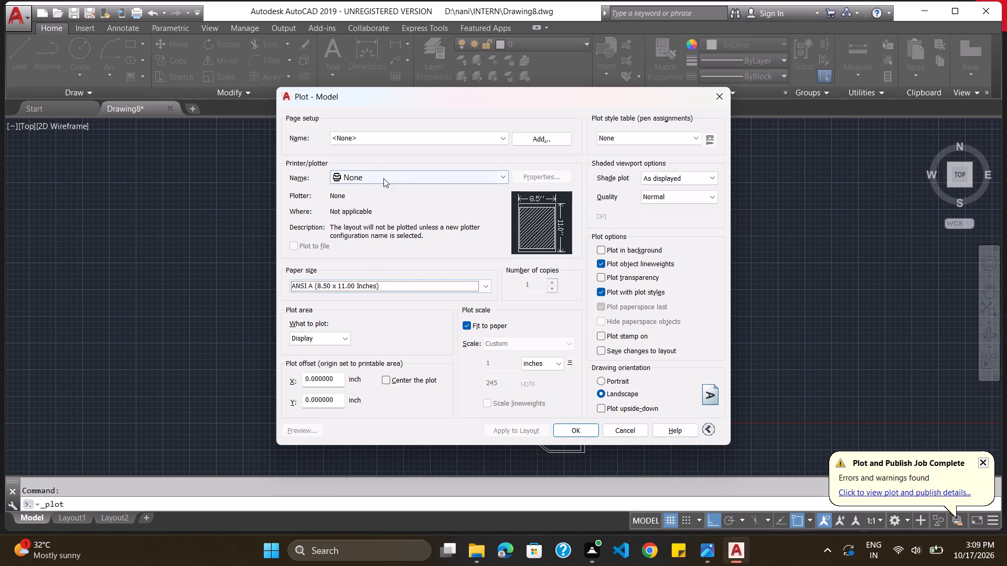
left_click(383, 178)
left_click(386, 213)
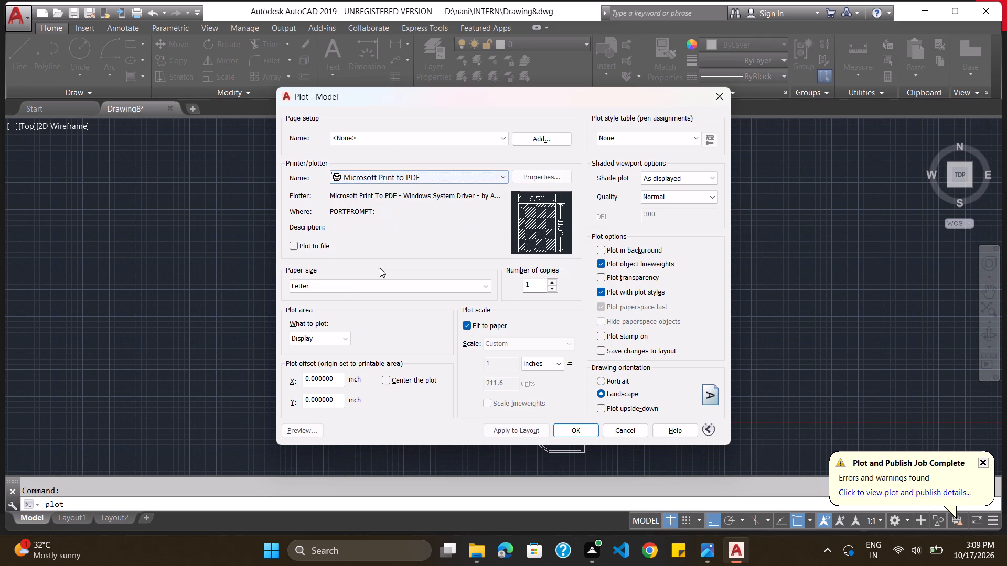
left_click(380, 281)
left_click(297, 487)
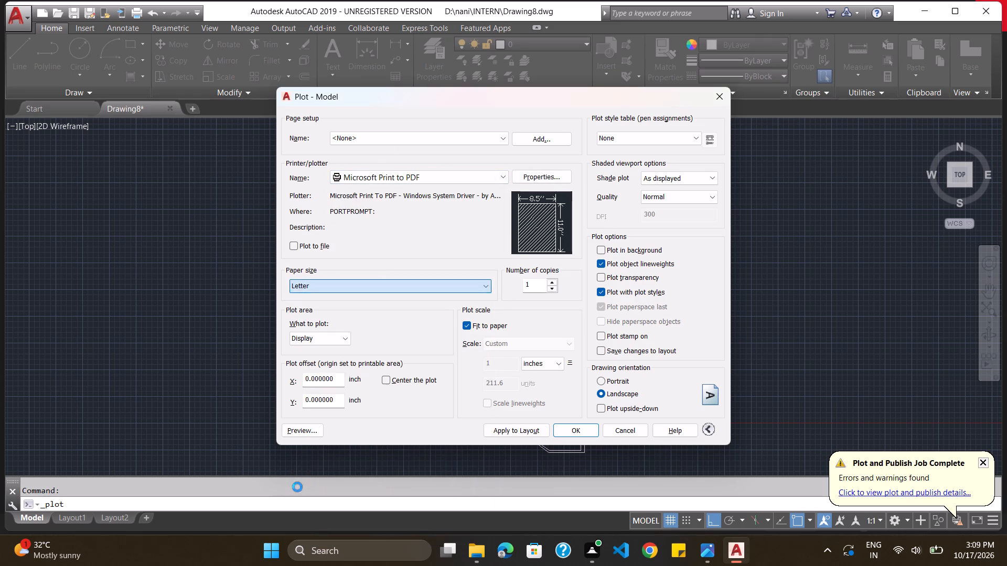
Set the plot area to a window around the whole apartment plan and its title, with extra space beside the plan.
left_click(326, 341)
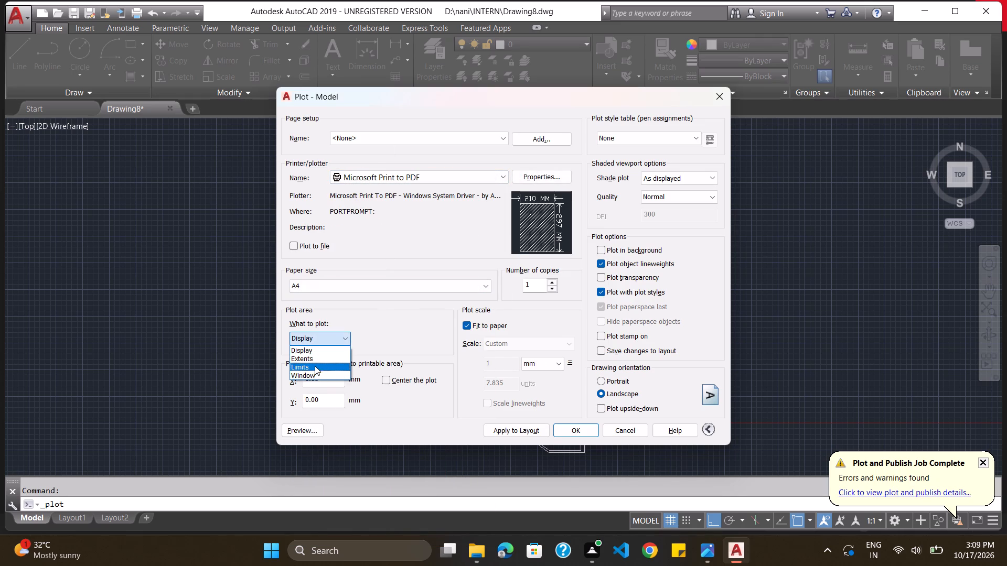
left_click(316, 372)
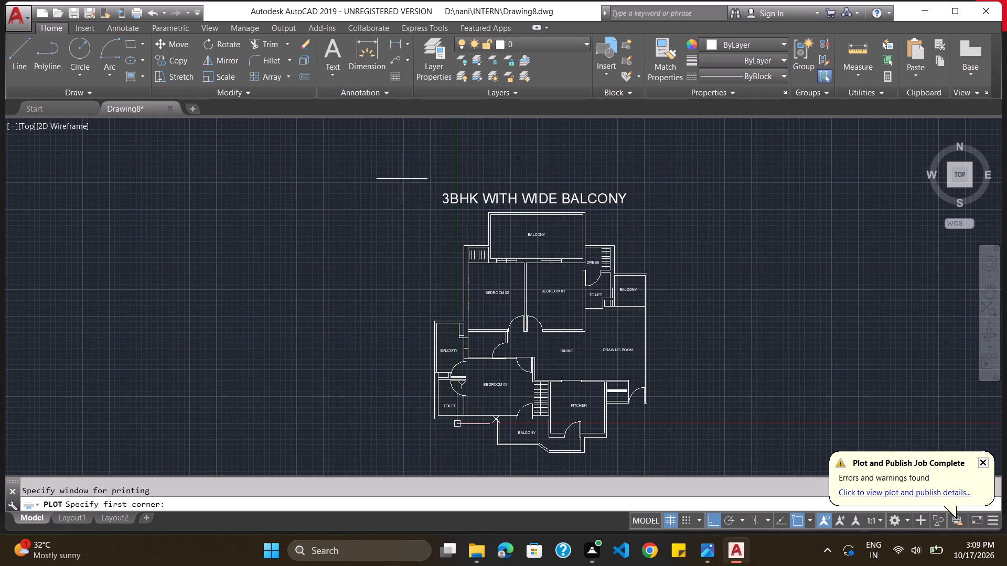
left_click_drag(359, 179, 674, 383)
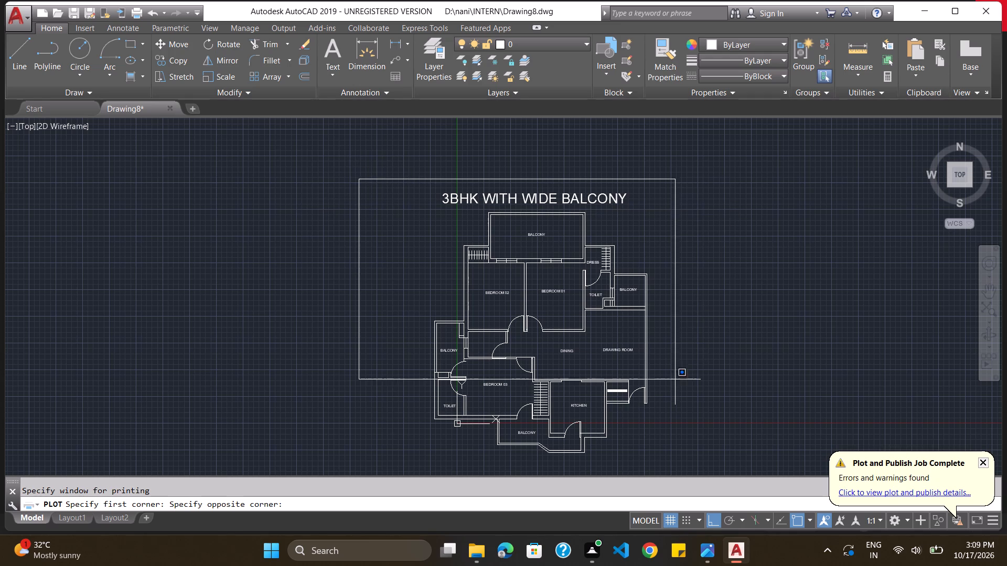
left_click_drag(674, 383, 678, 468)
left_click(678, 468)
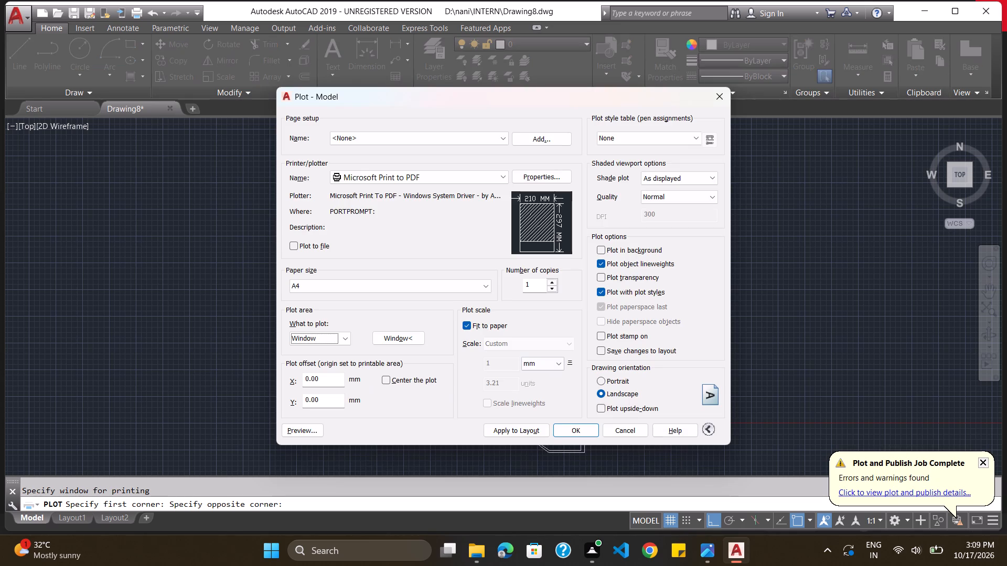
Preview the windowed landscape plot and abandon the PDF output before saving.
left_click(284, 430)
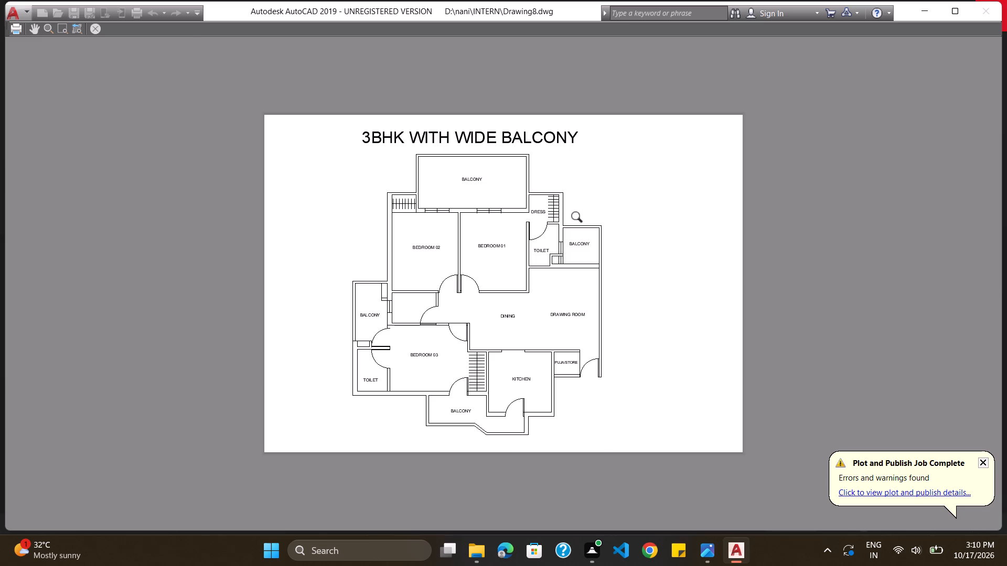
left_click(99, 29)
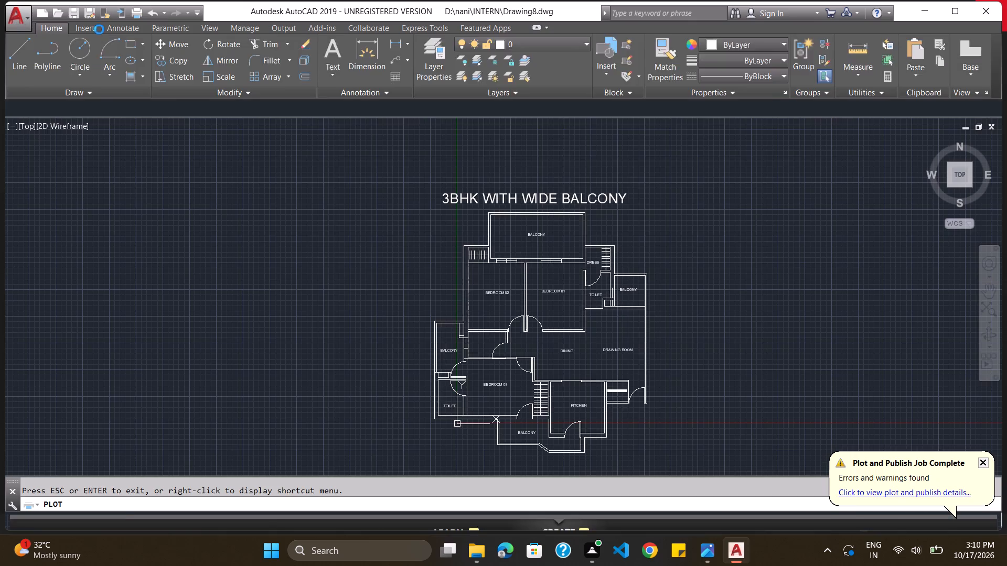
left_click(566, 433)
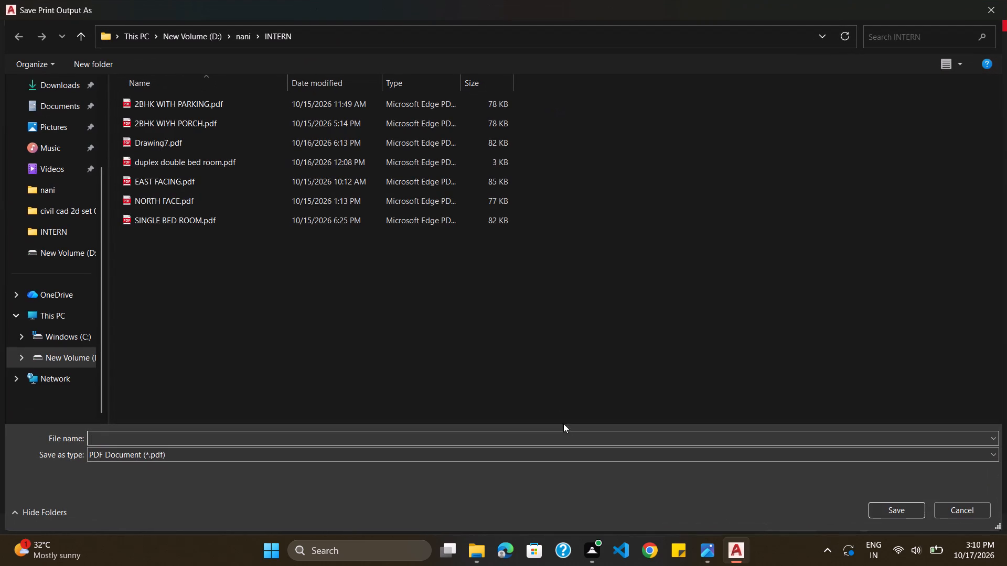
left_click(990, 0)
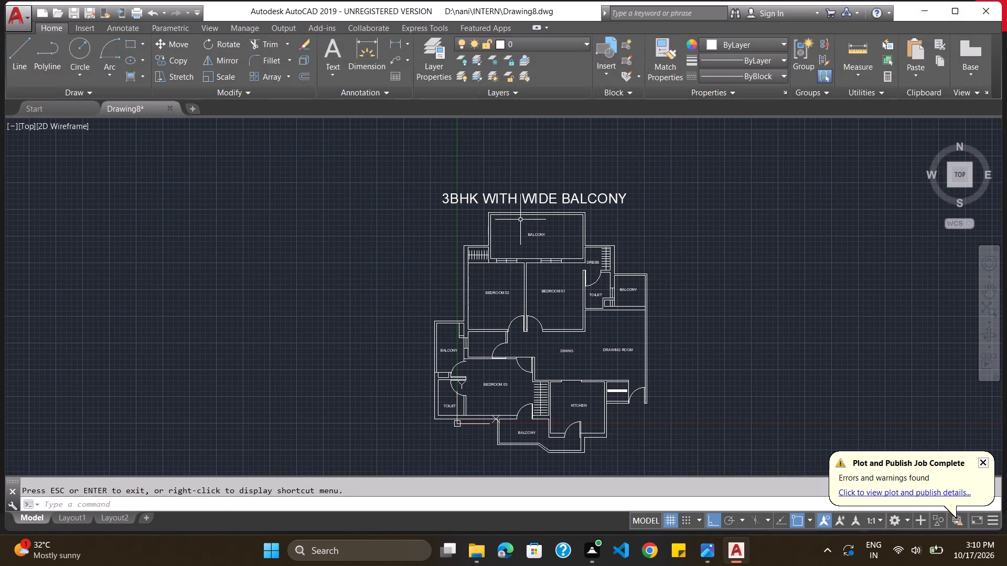
Restart the plot with Microsoft Print to PDF as the printer and A4 as the paper size.
scroll(519, 373, "up", 1)
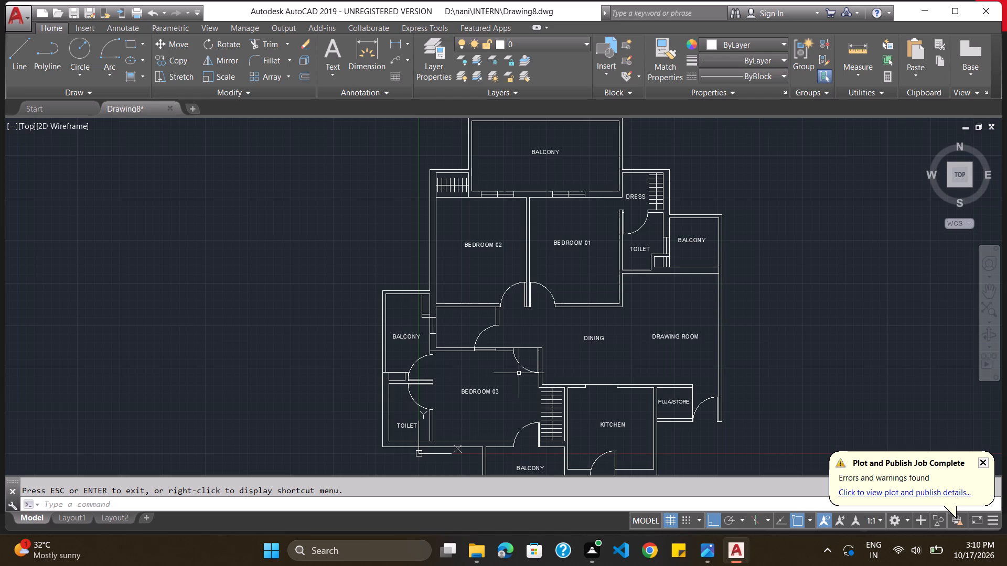
scroll(519, 373, "down", 1)
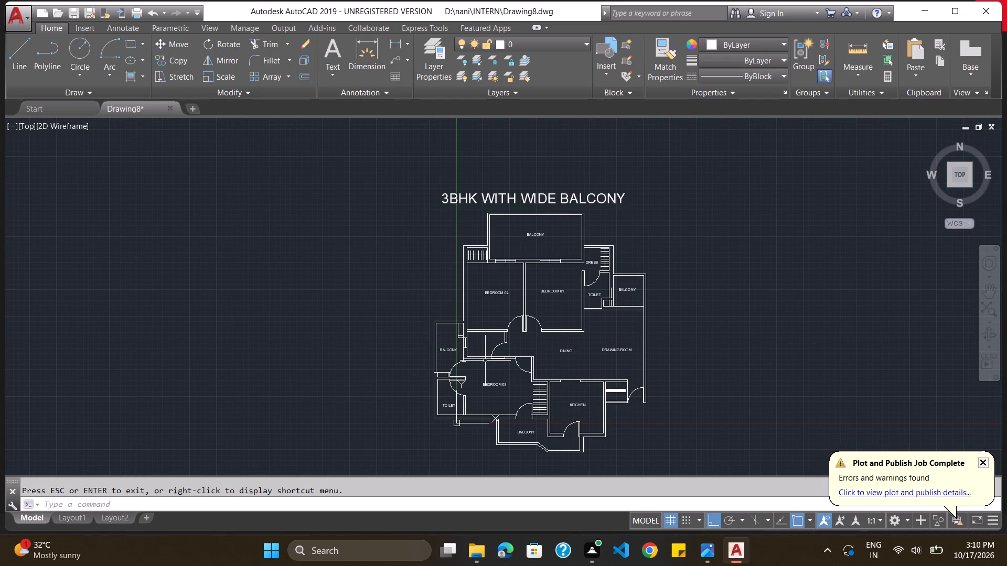
key("ctrl+p")
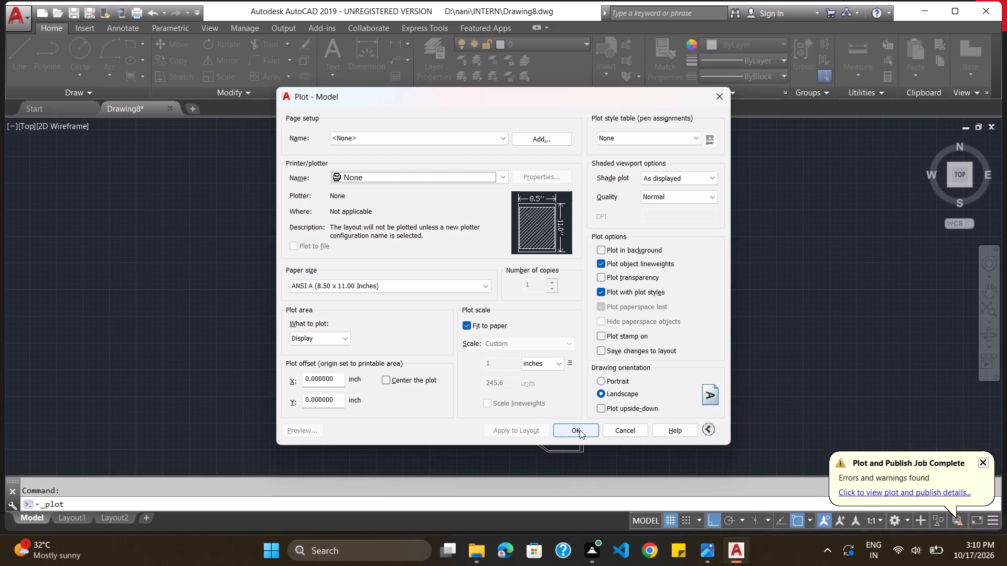
left_click(428, 175)
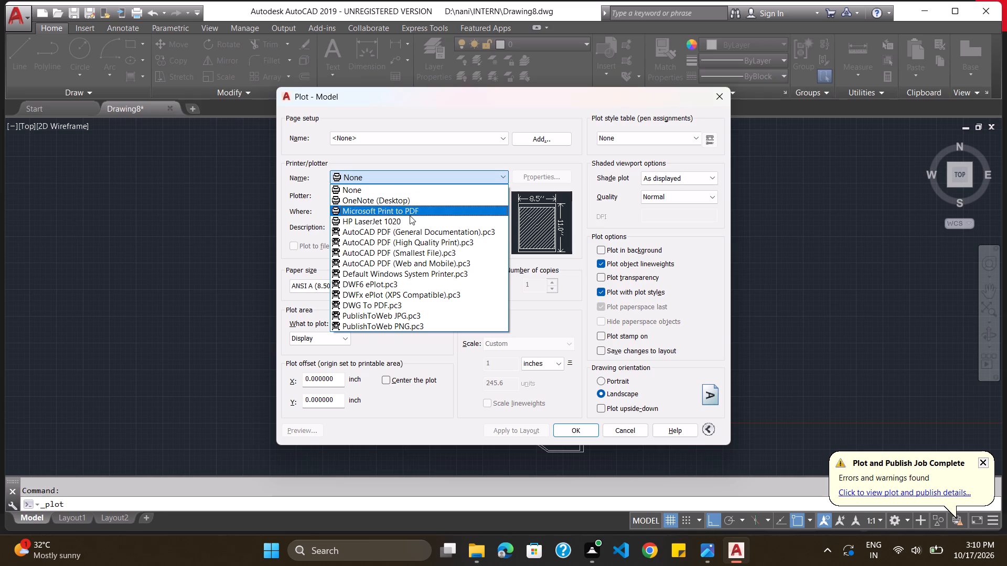
left_click(410, 212)
left_click(378, 291)
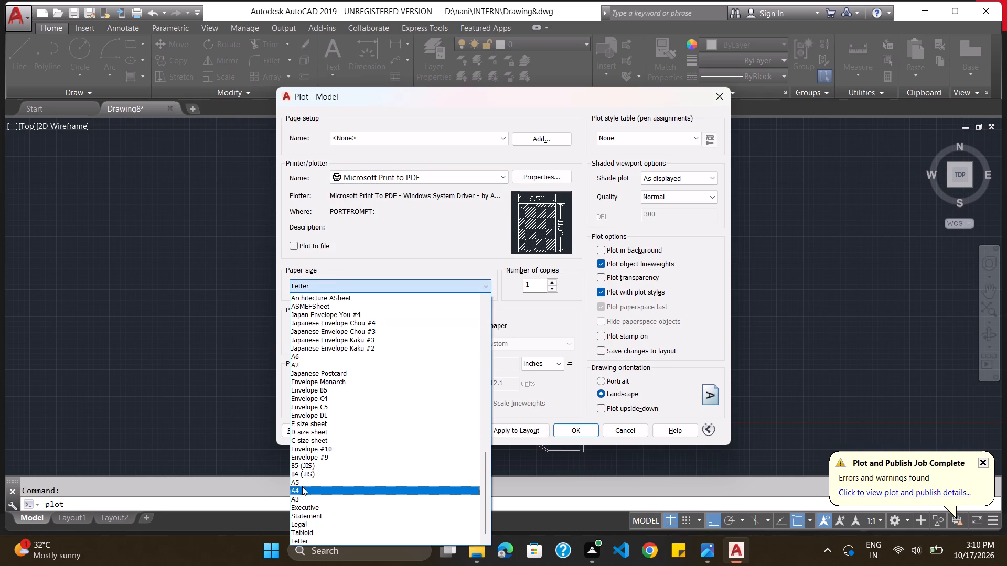
left_click(302, 491)
Set the plot area to a window enclosing the whole apartment plan and its "3BHK WITH WIDE BALCONY" title.
left_click(325, 339)
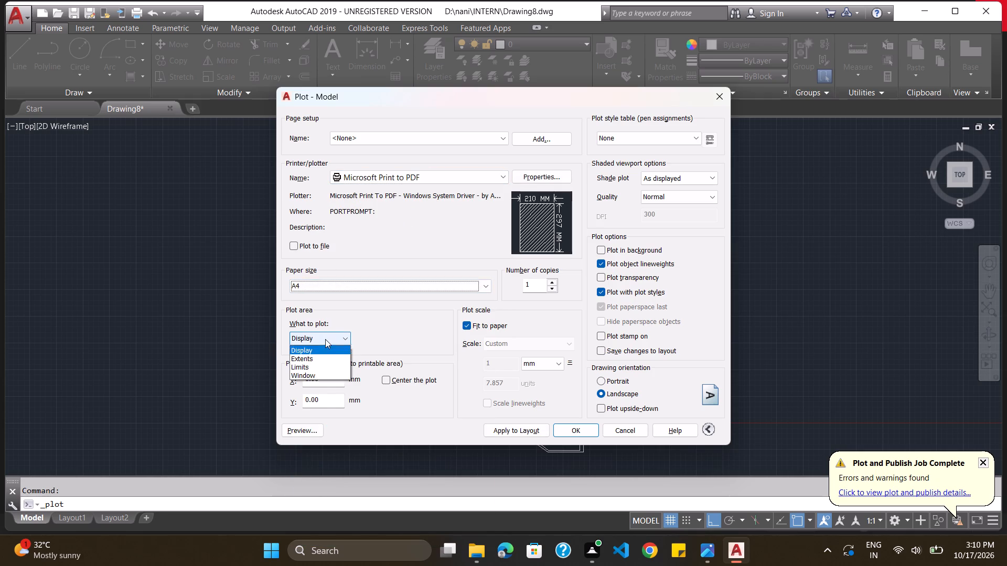
left_click(323, 374)
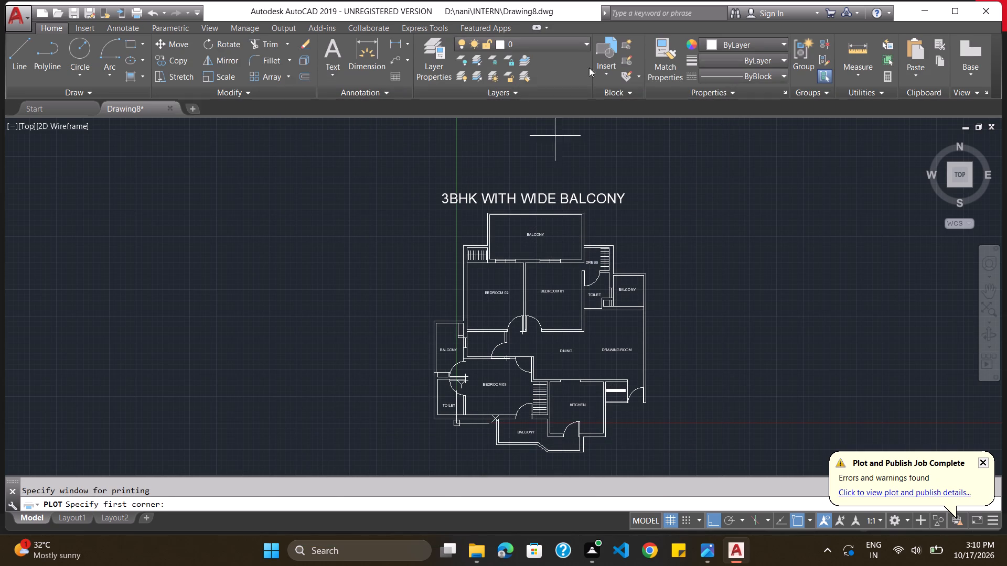
left_click_drag(397, 179, 668, 422)
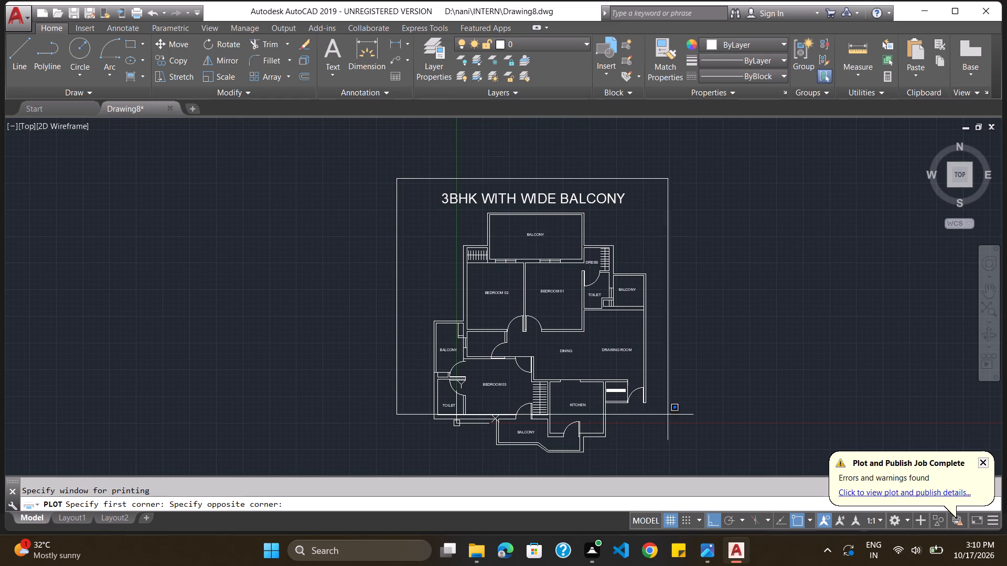
left_click_drag(668, 422, 673, 471)
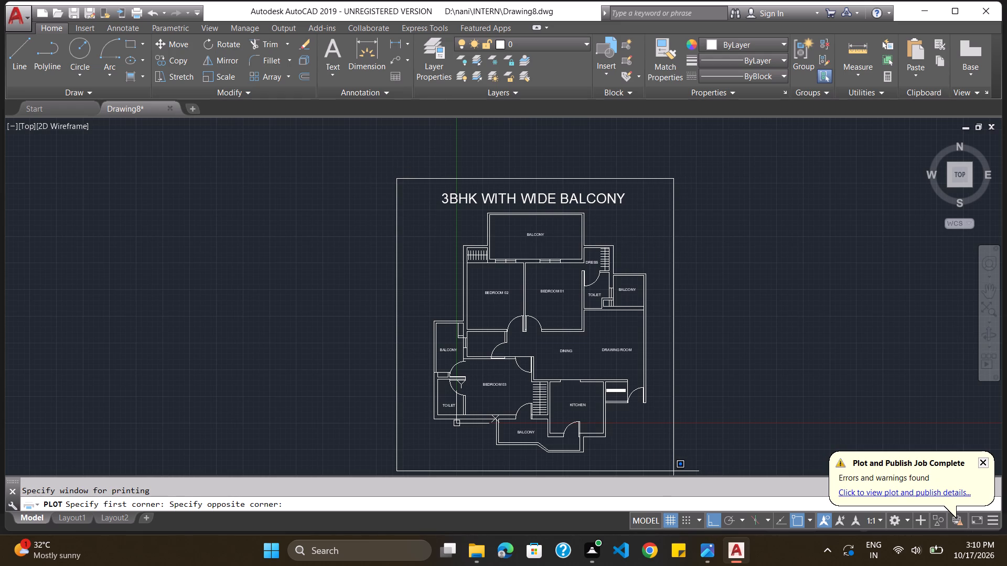
left_click_drag(673, 471, 677, 471)
left_click(677, 471)
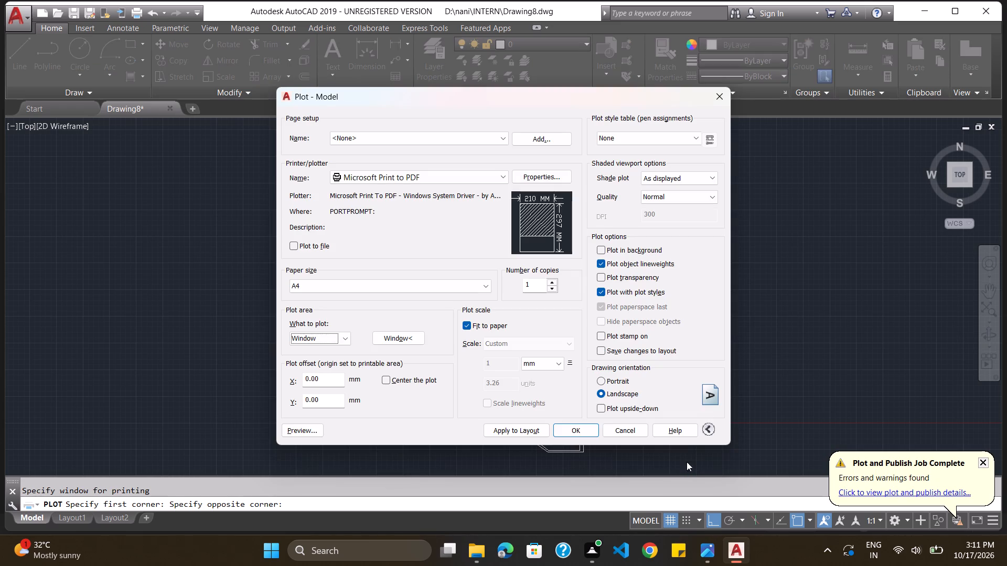
Preview the landscape plot to check how the plan sits on the A4 sheet.
left_click(291, 426)
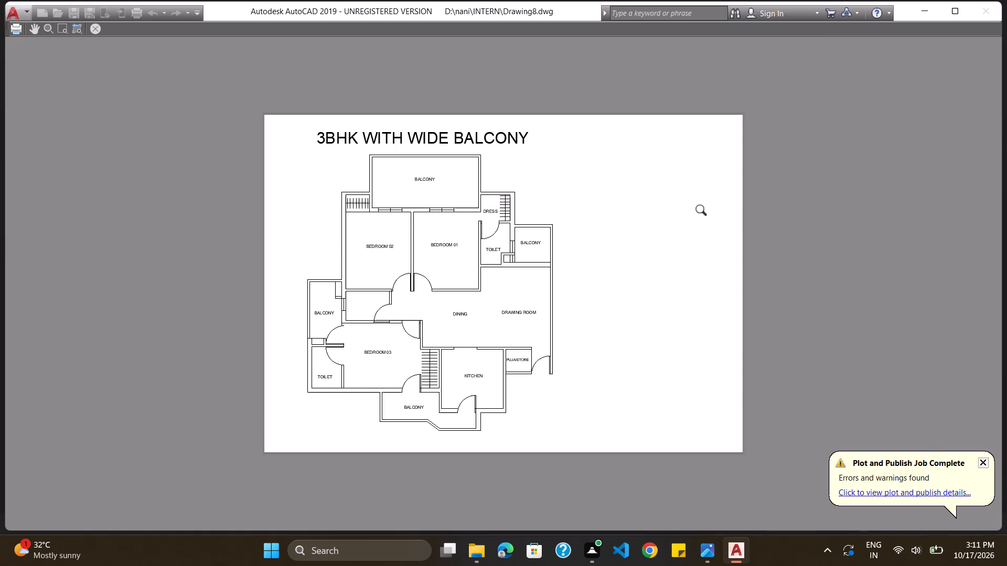
left_click(94, 31)
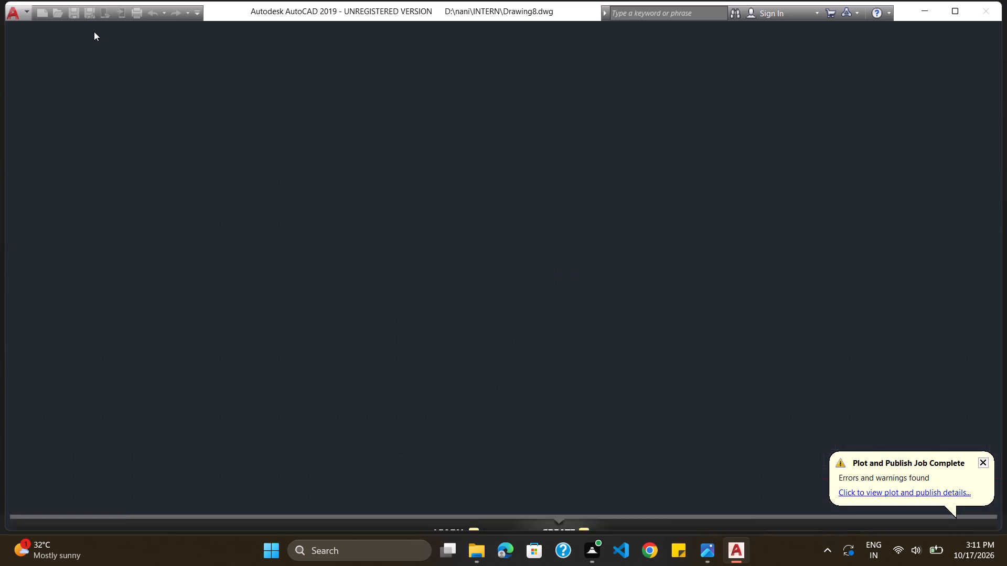
Plot the drawing to a PDF named "DRAWING 8" in the INTERN folder.
left_click(565, 431)
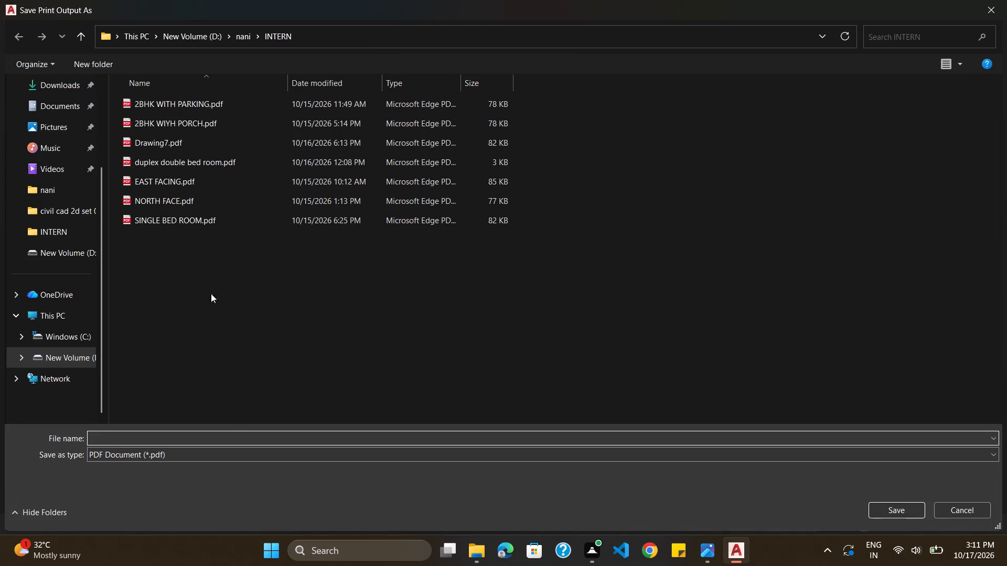
left_click(194, 436)
type("DRAWING")
key("space")
key("8")
key("Return")
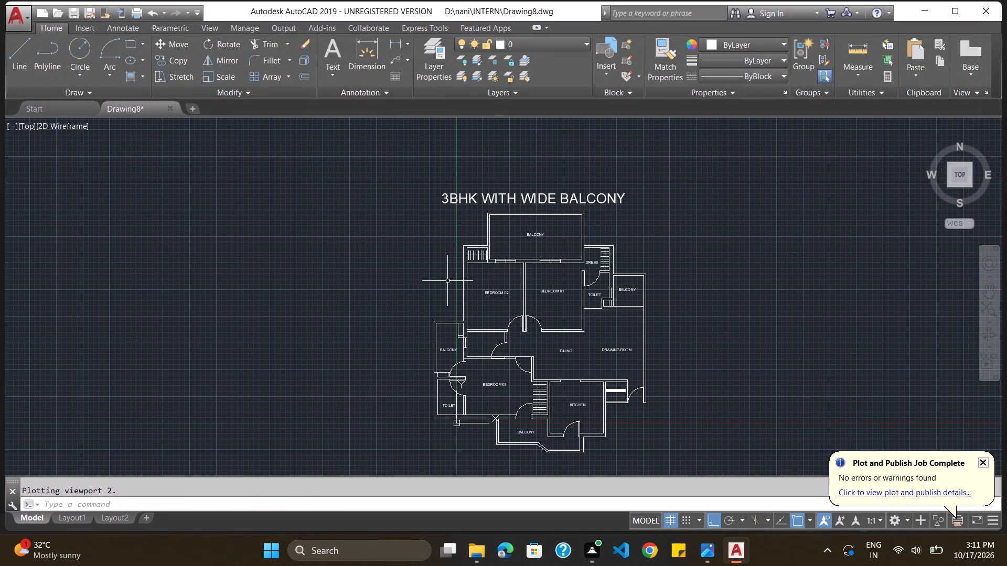